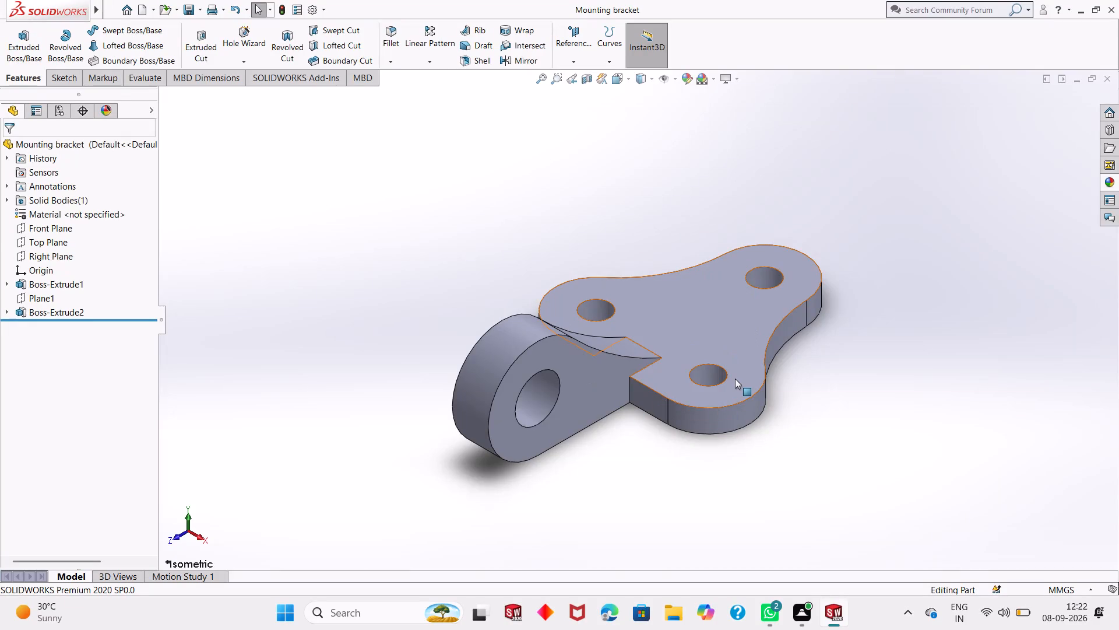
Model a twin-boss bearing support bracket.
Close the Mounting bracket part and create a new part document.
middle_click_drag(735, 379, 731, 400)
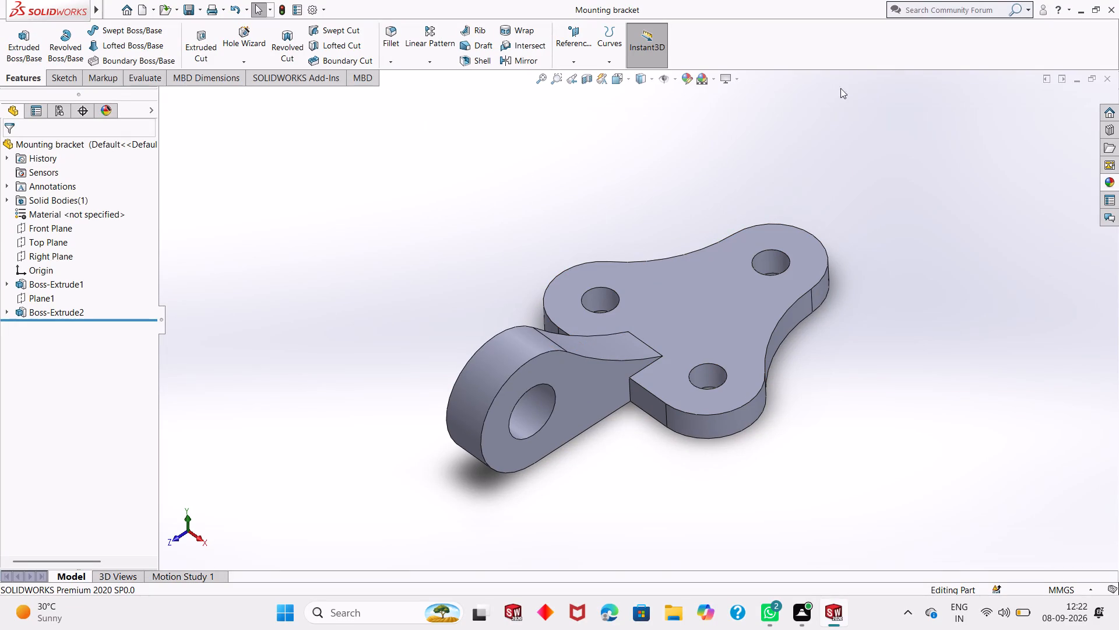
left_click(1110, 73)
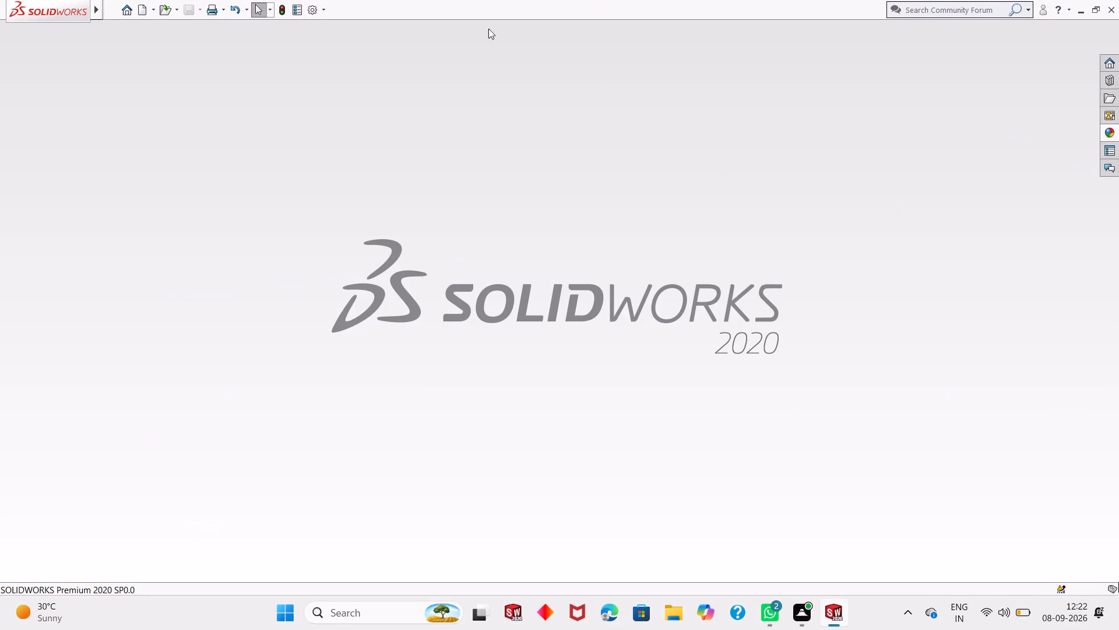
left_click(135, 6)
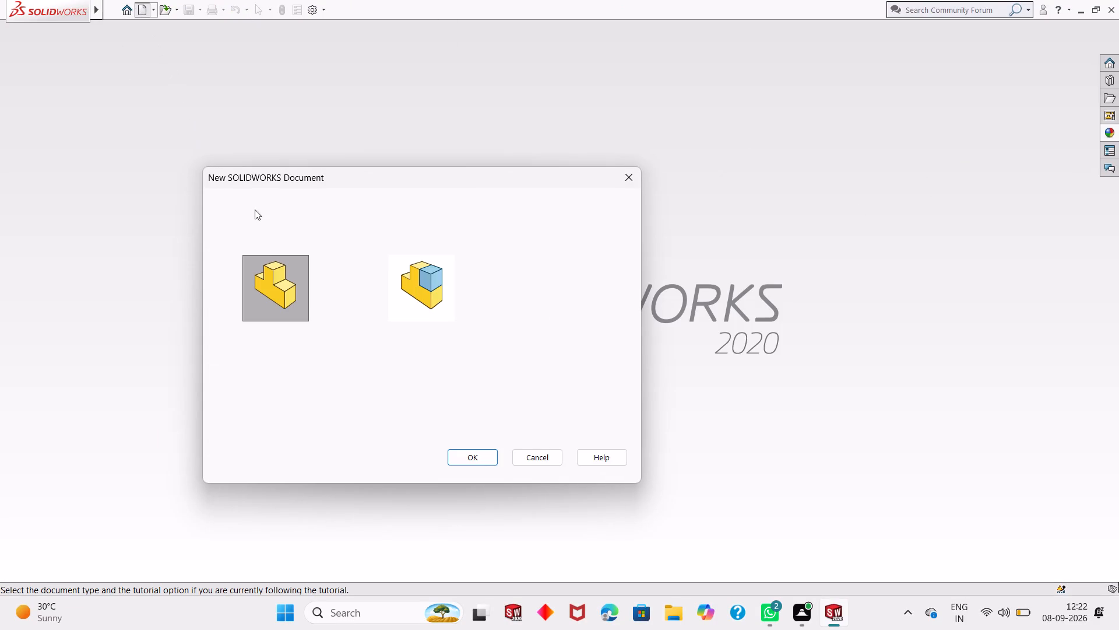
double_click(268, 290)
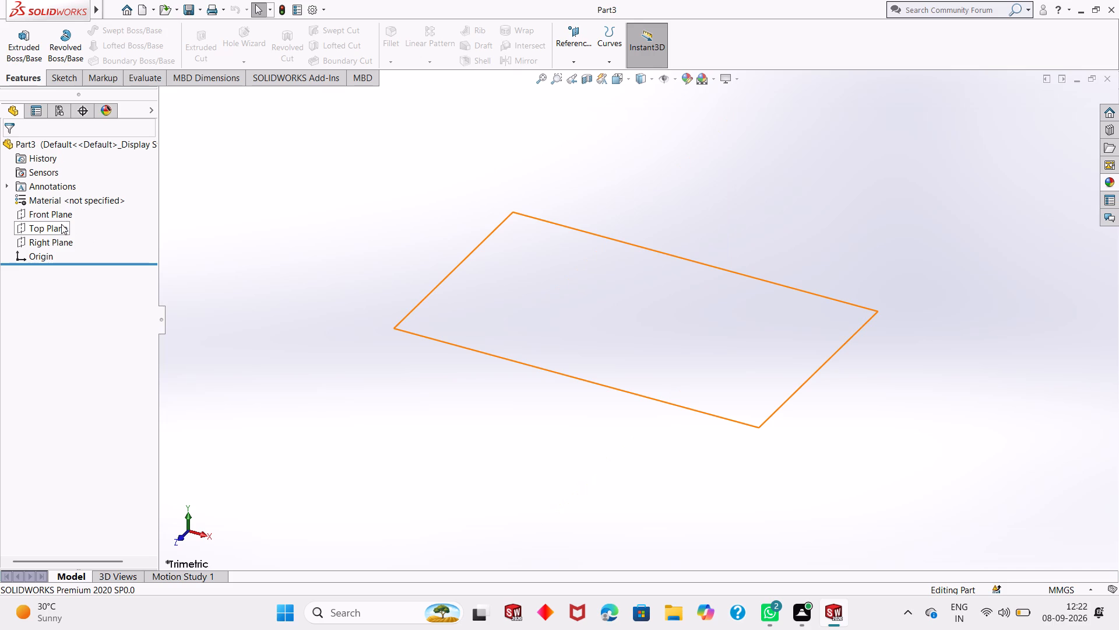
Sketch a center rectangle about 178 by 95 mm on the Top Plane, centred on the origin.
left_click(61, 228)
left_click(76, 212)
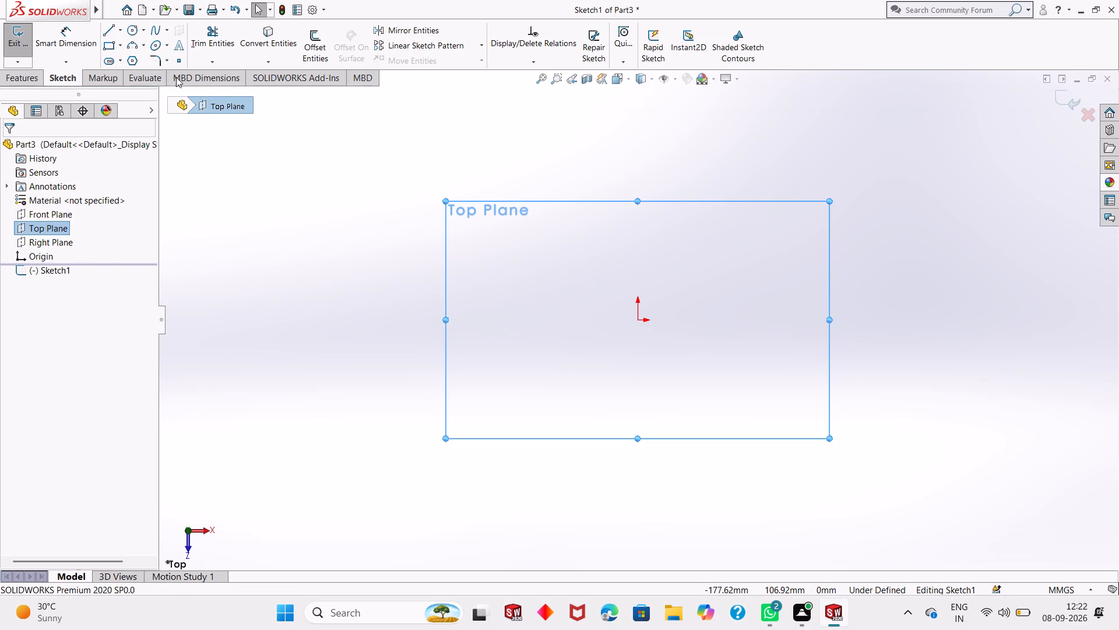
left_click(119, 43)
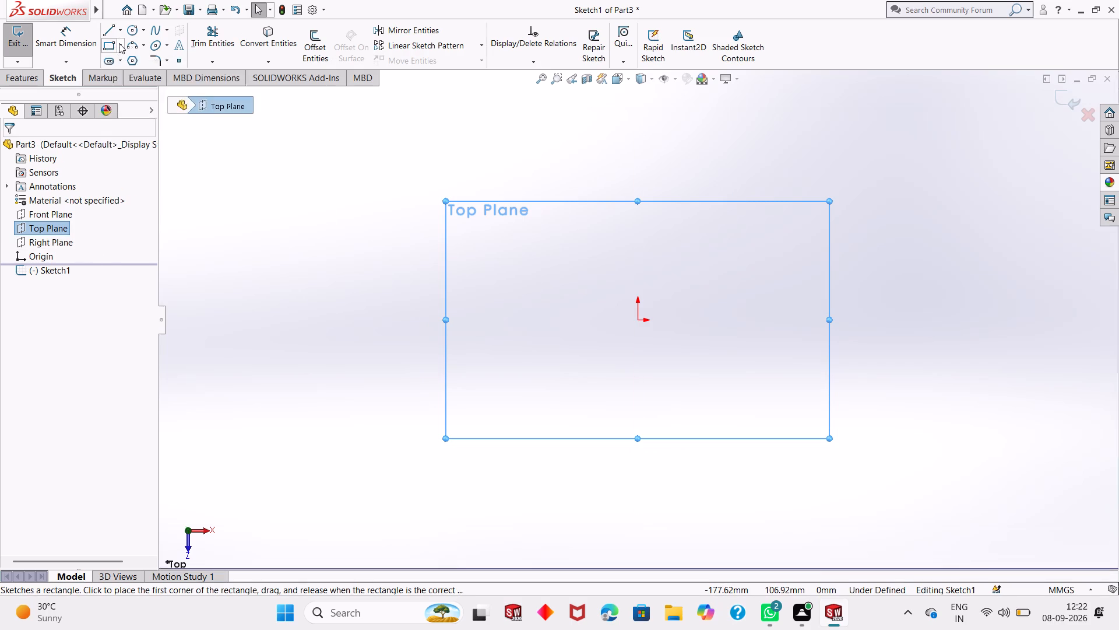
left_click(125, 71)
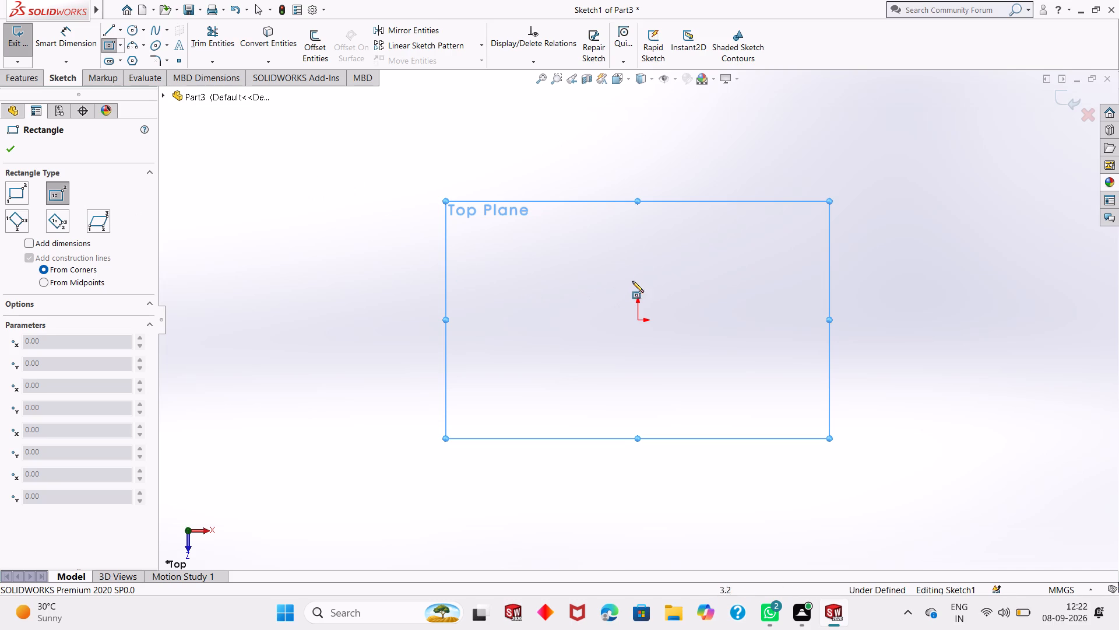
left_click(638, 320)
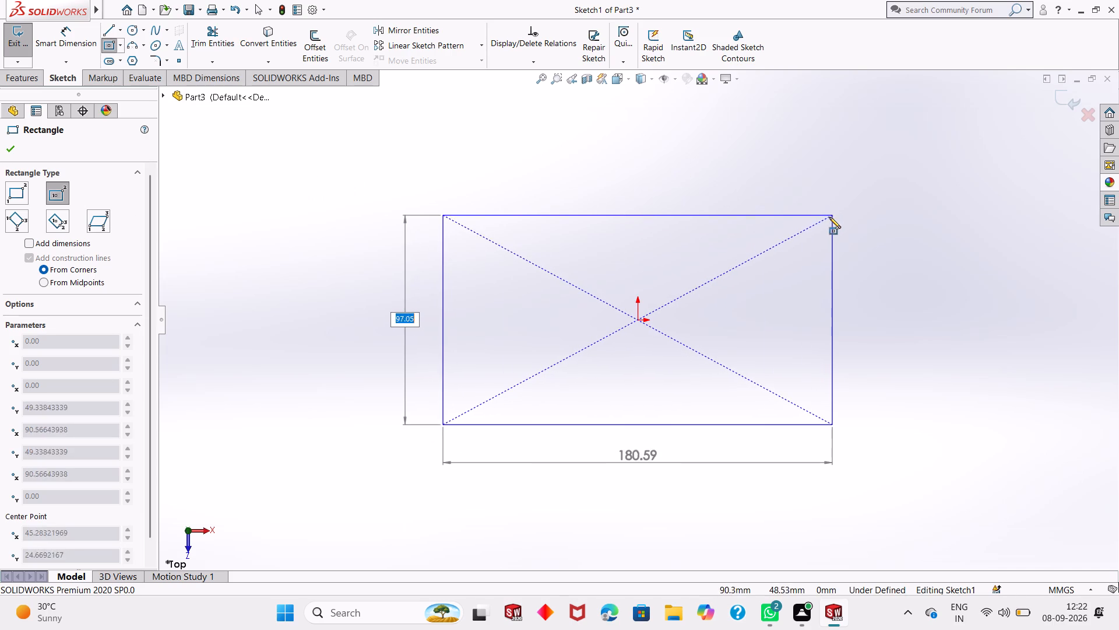
left_click(829, 217)
right_click(843, 256)
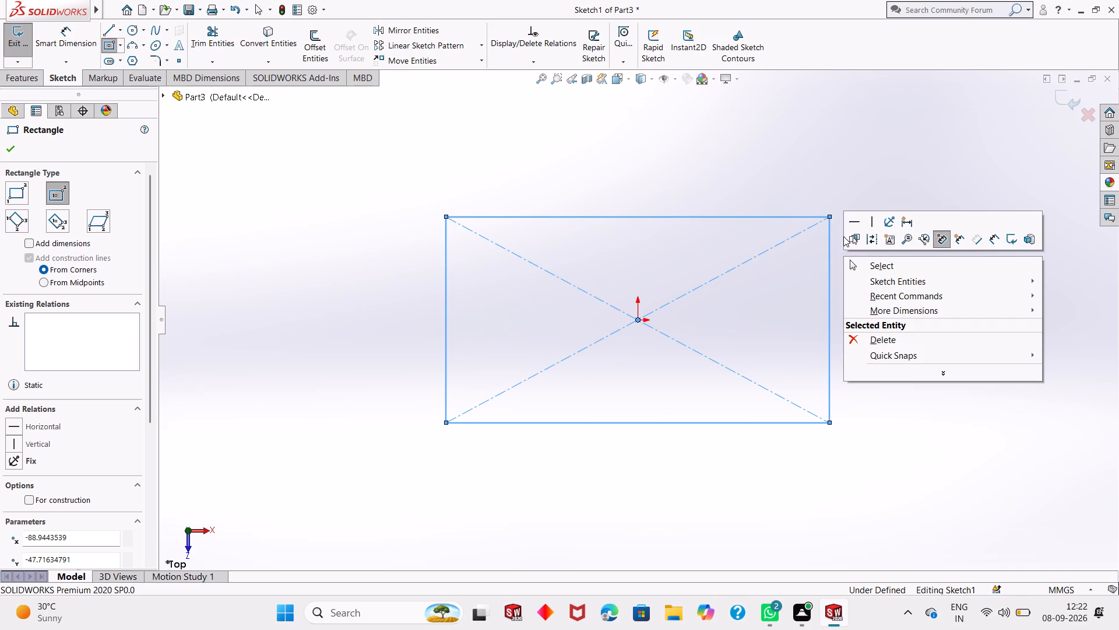
left_click(858, 261)
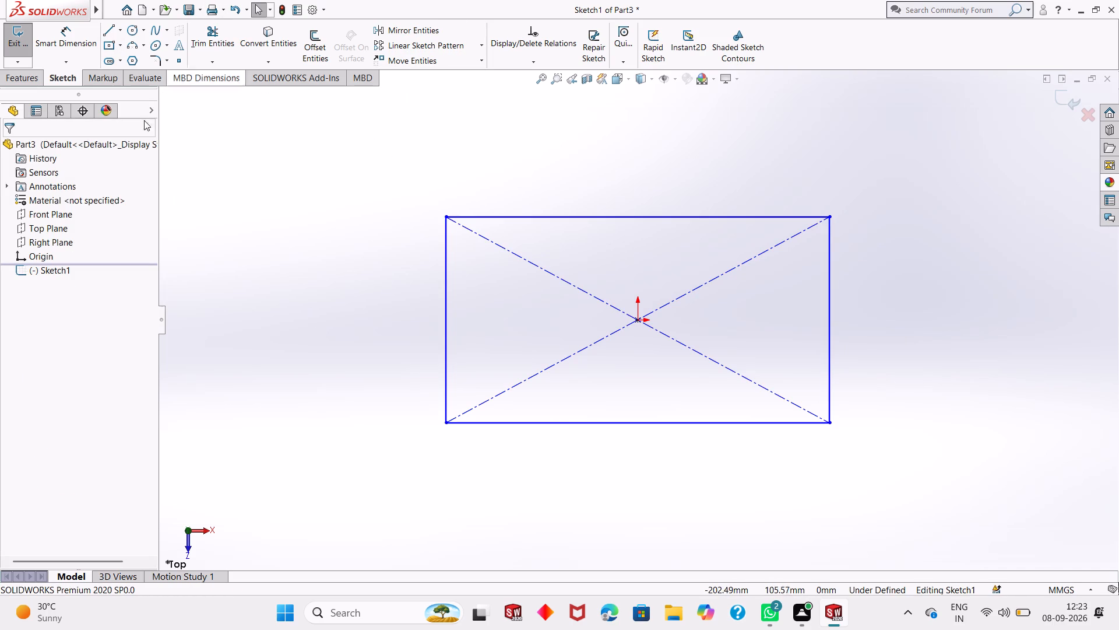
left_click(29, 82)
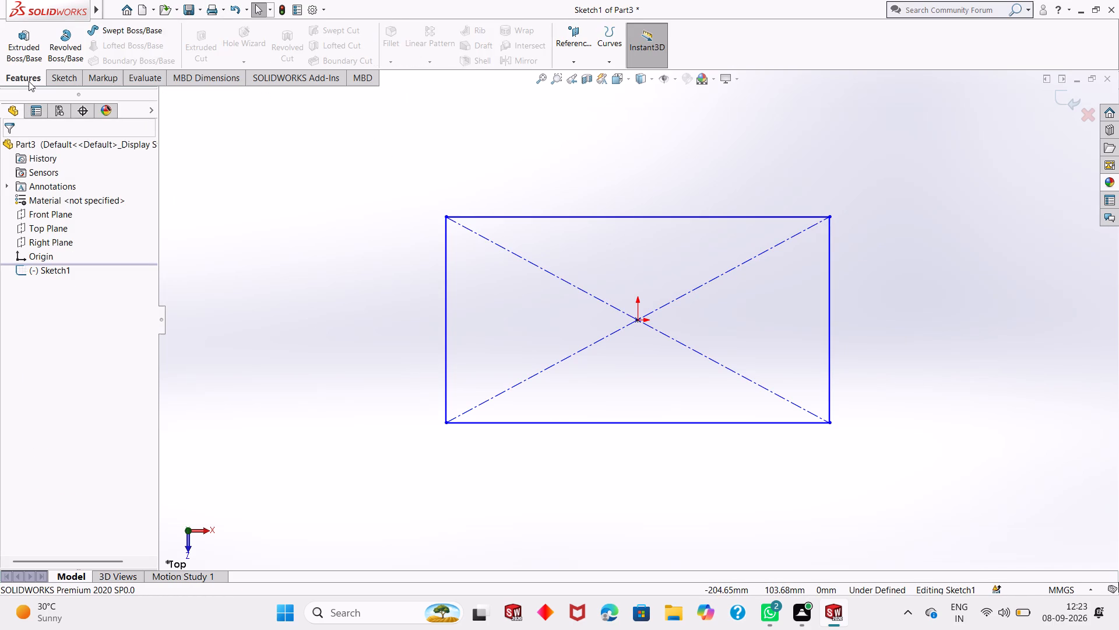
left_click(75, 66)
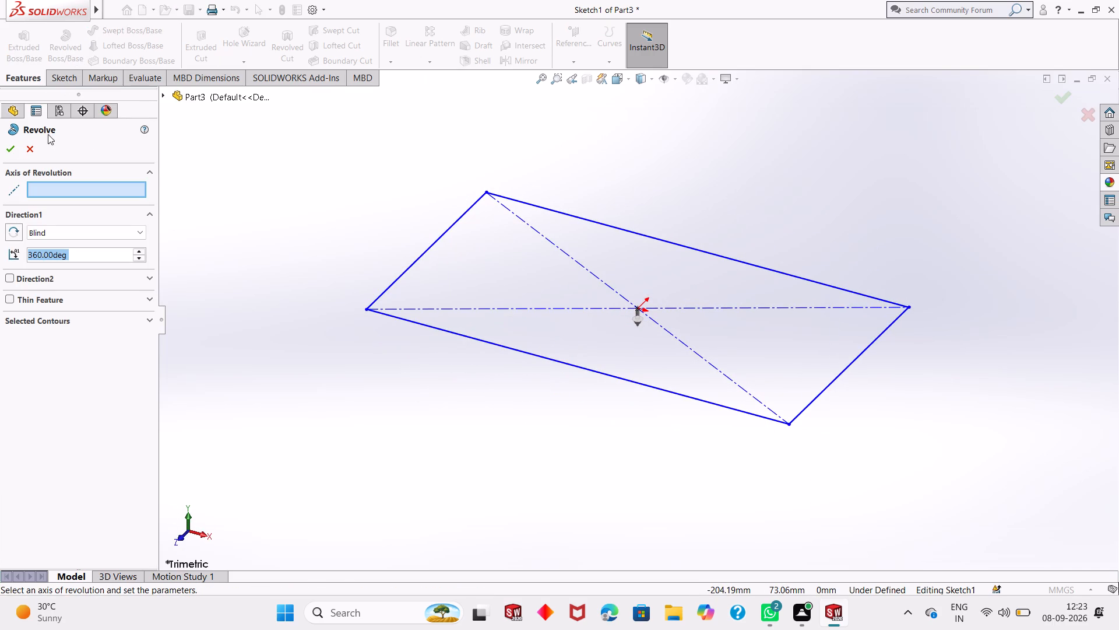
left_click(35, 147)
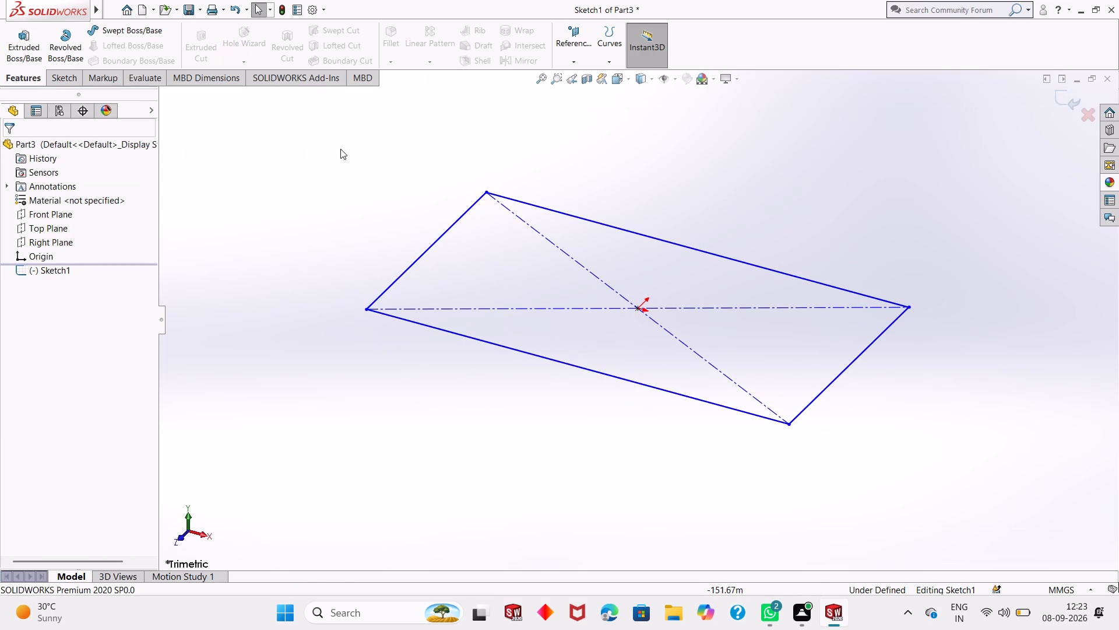
Dimension the rectangle with a horizontal length of 90 mm and a vertical height of 50 mm.
key("ctrl+8")
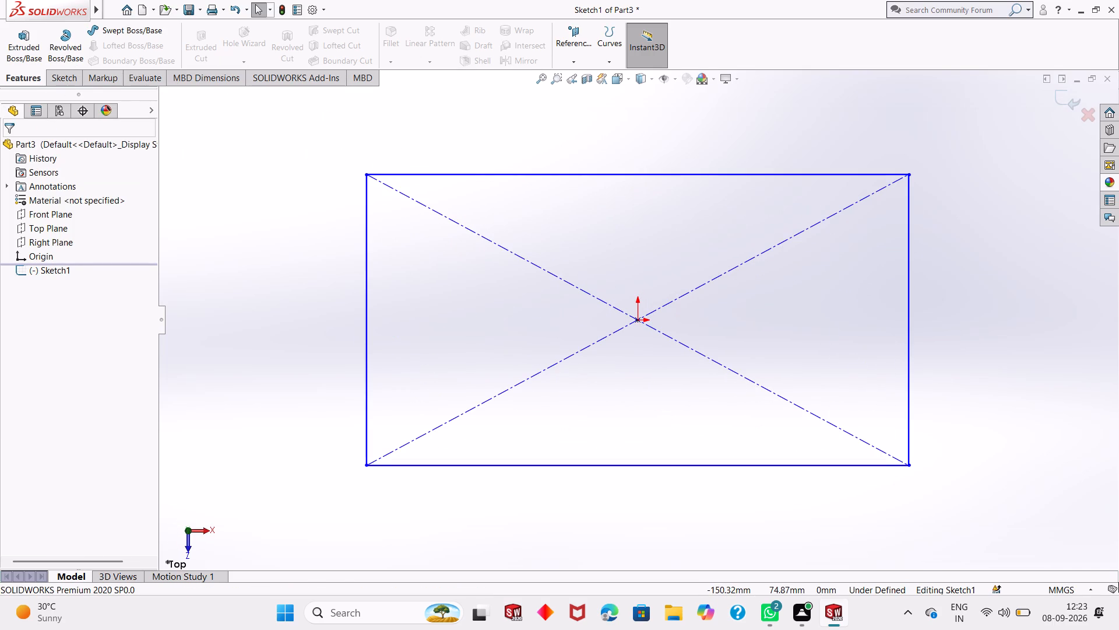
left_click(65, 82)
left_click(72, 48)
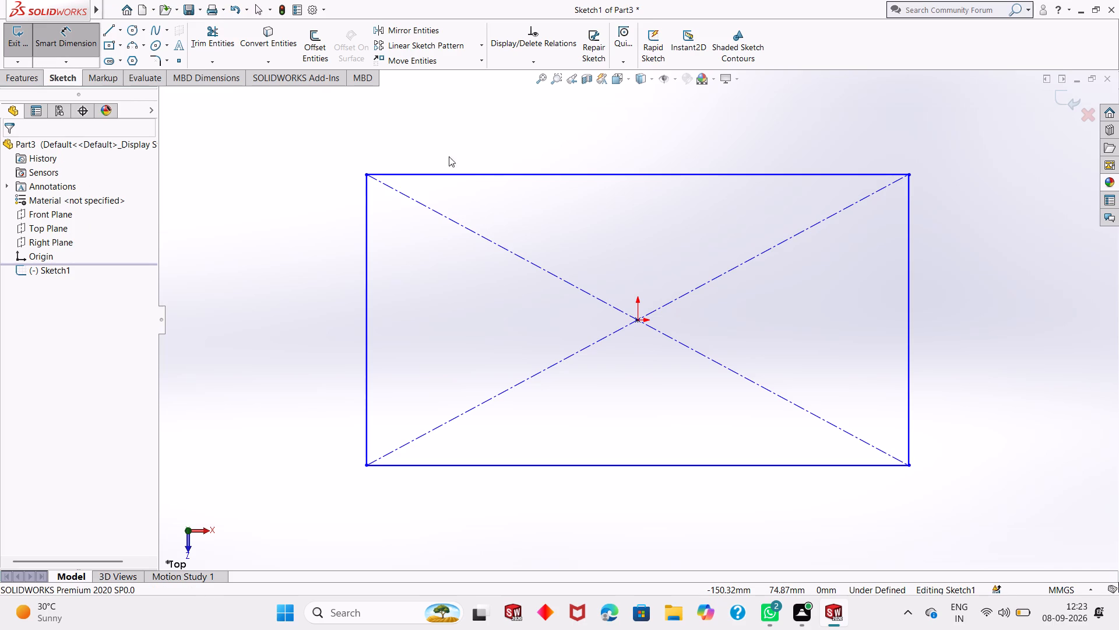
left_click(633, 172)
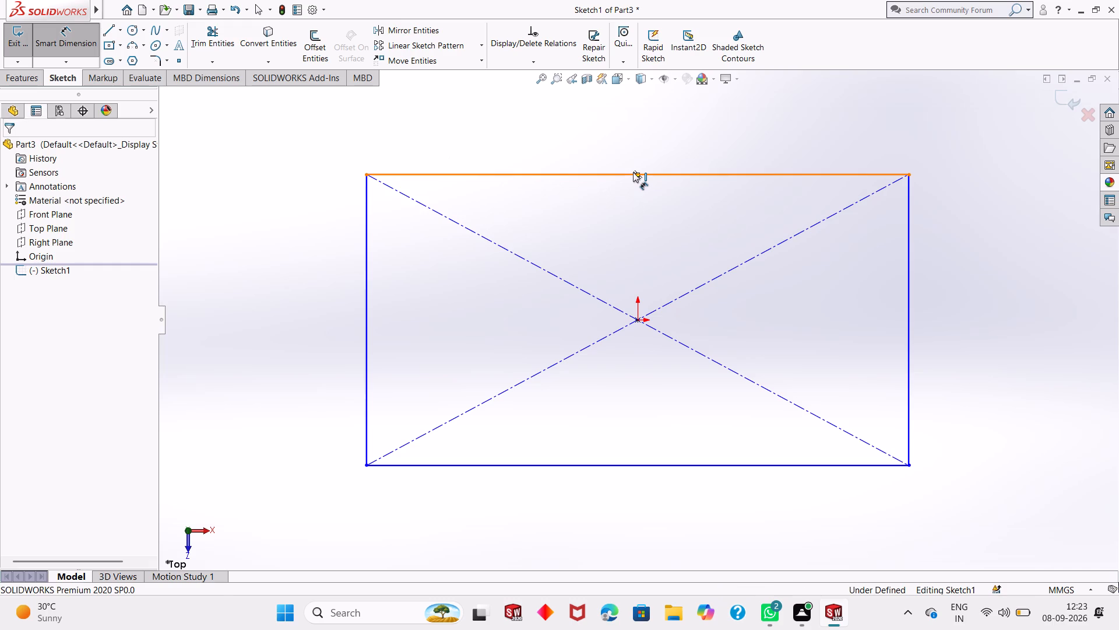
left_click(641, 103)
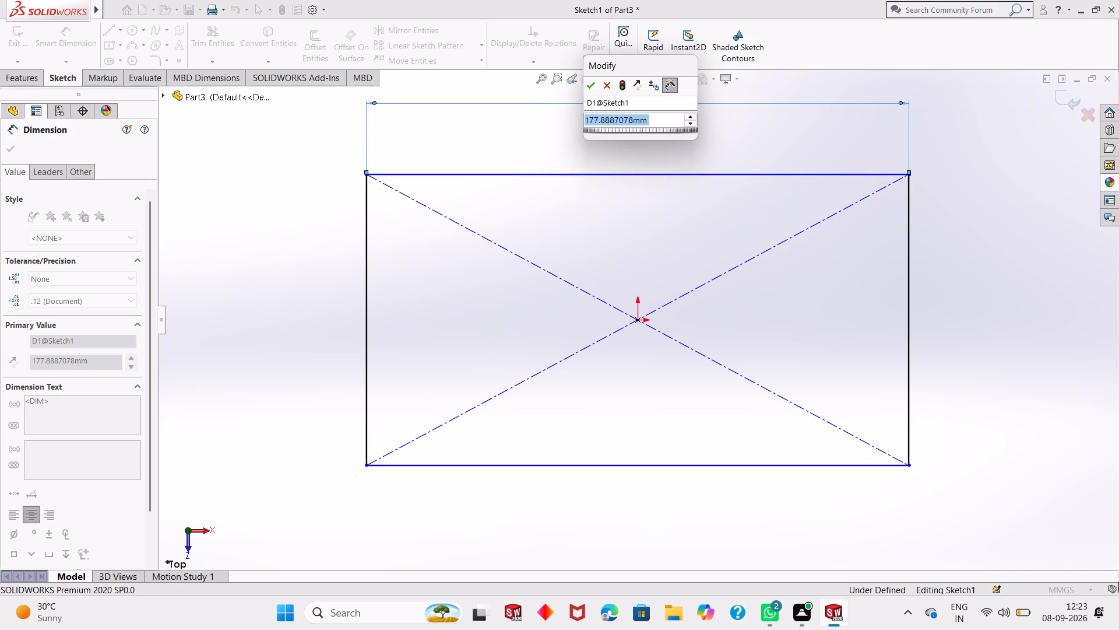
type("90")
key("Return")
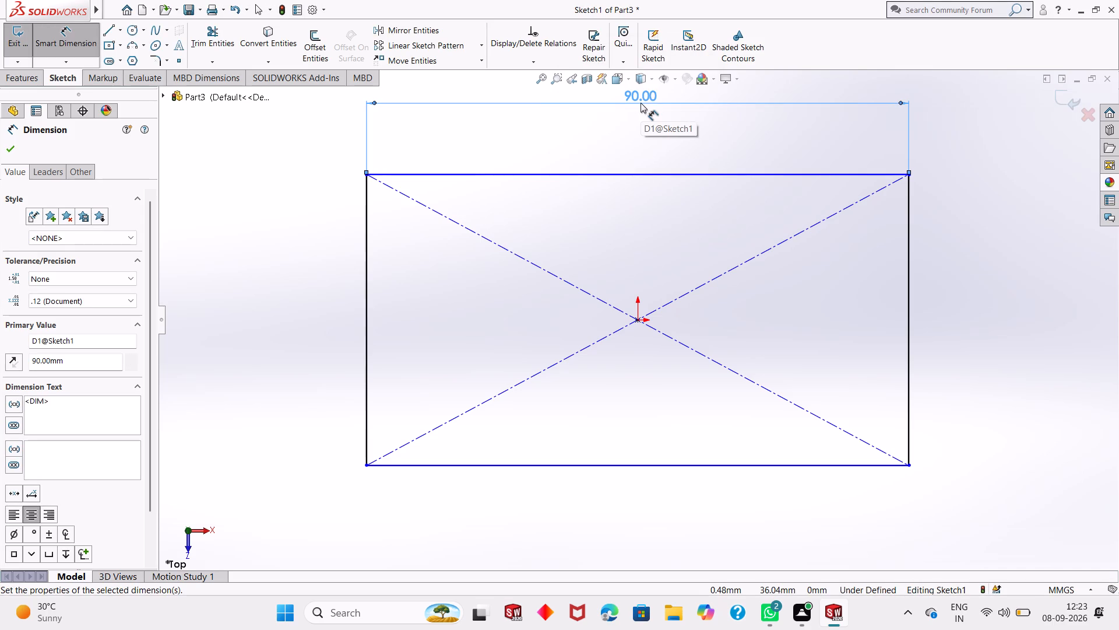
left_click(369, 317)
left_click(314, 334)
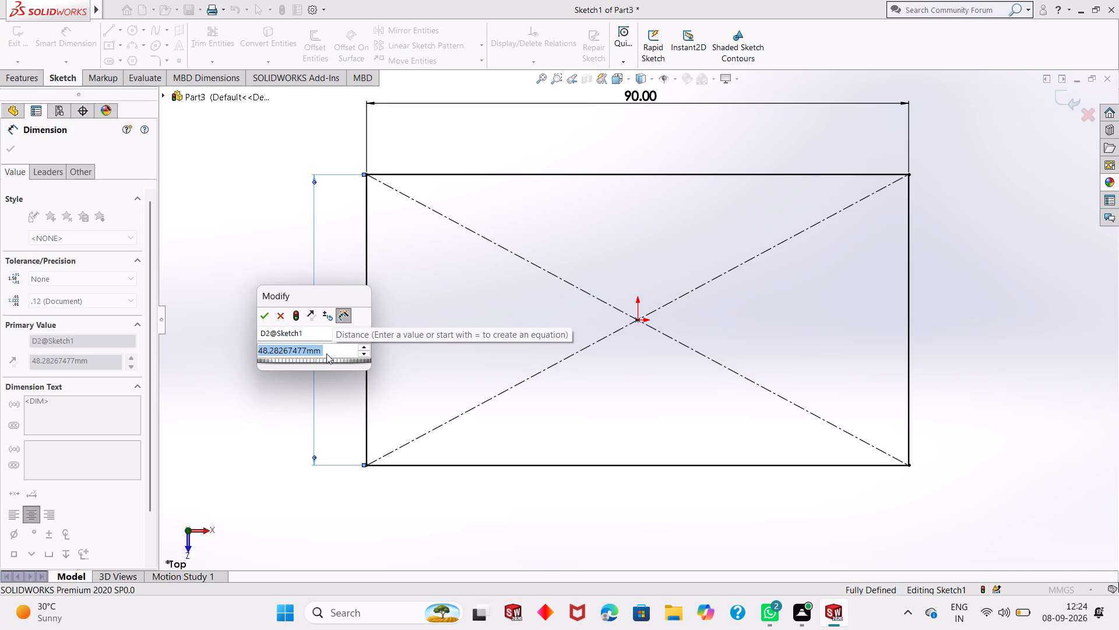
type("50")
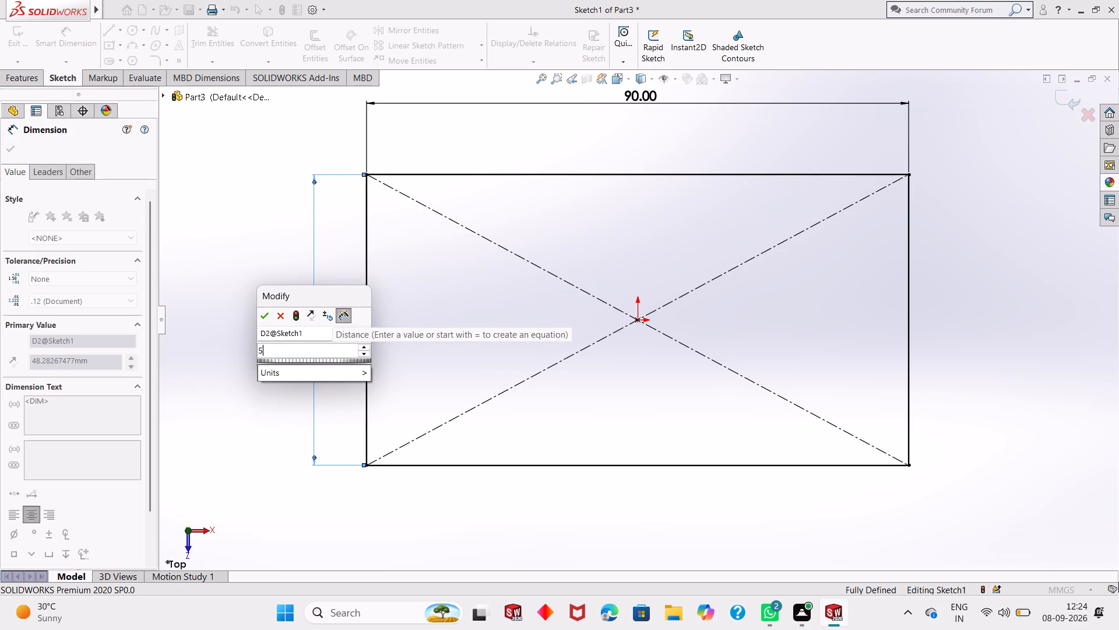
key("Return")
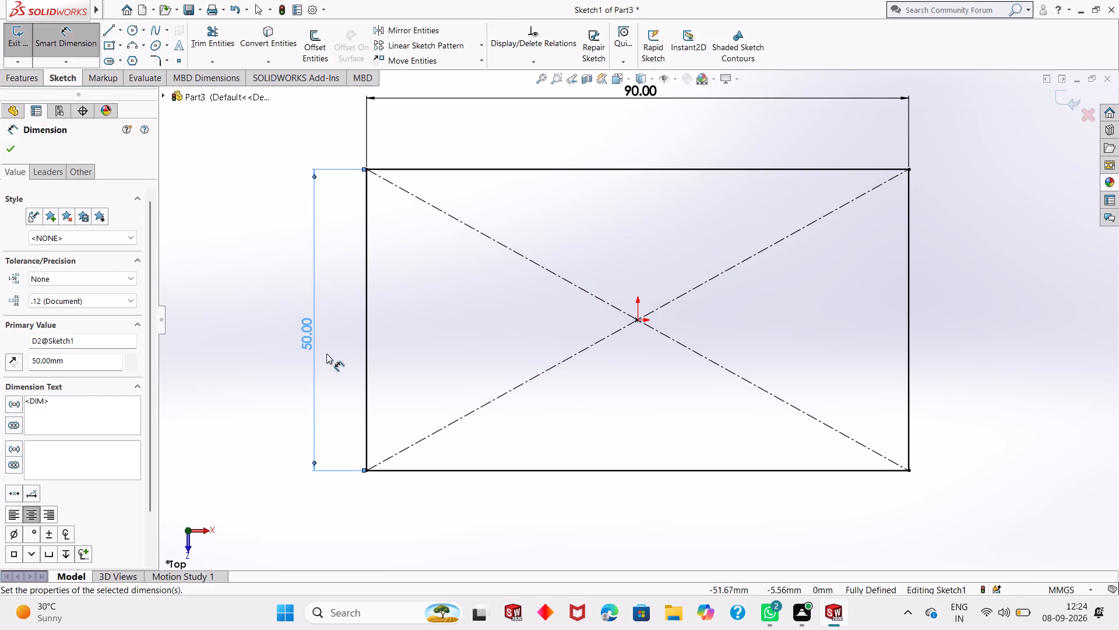
key("Escape")
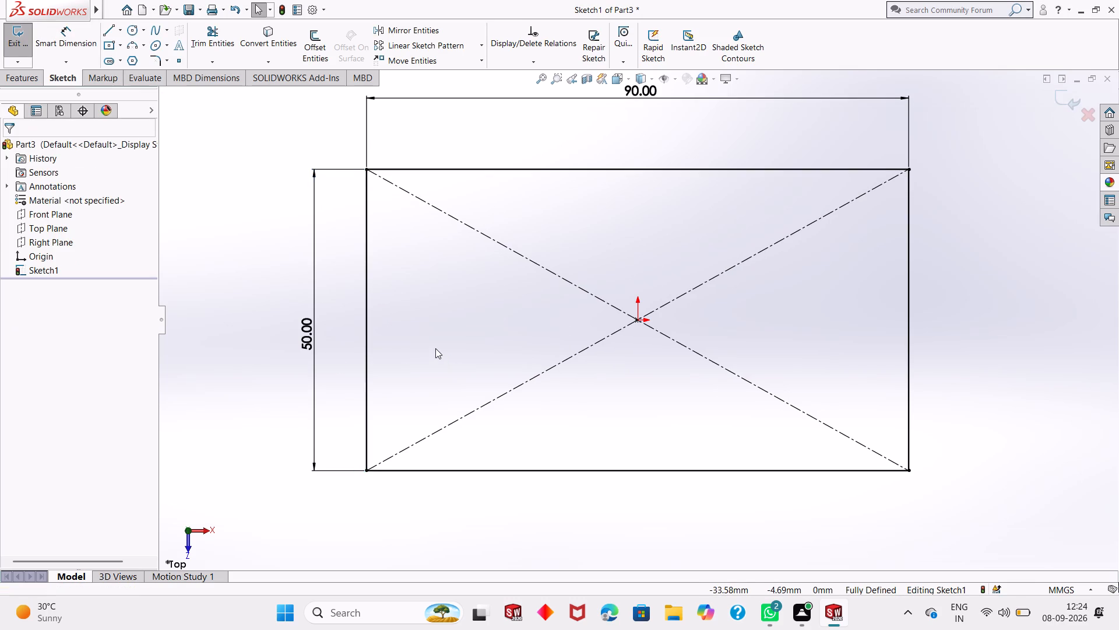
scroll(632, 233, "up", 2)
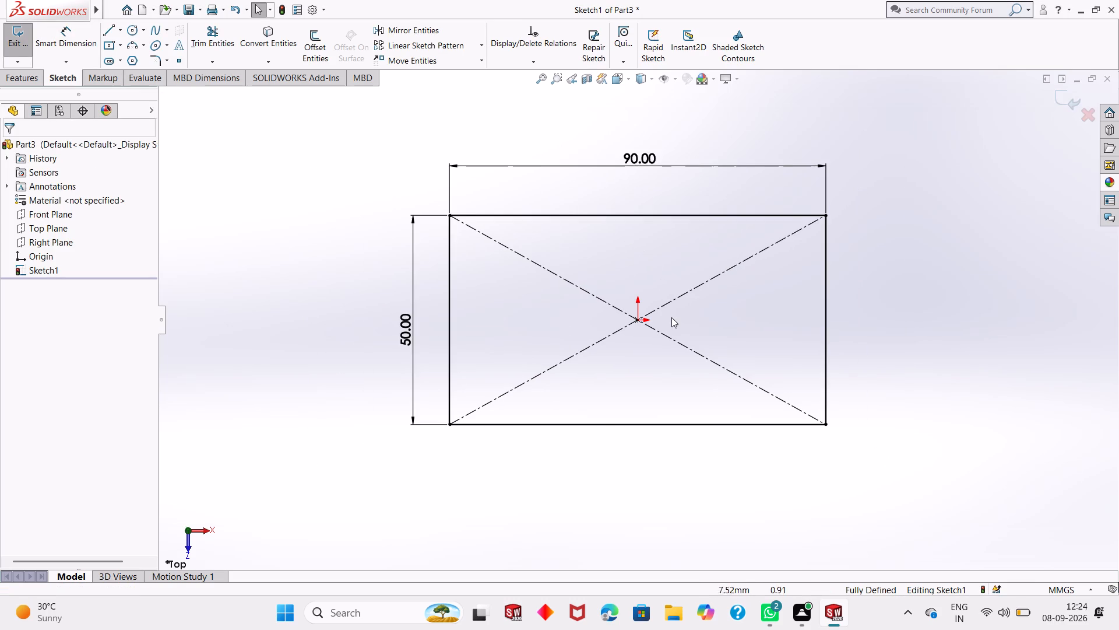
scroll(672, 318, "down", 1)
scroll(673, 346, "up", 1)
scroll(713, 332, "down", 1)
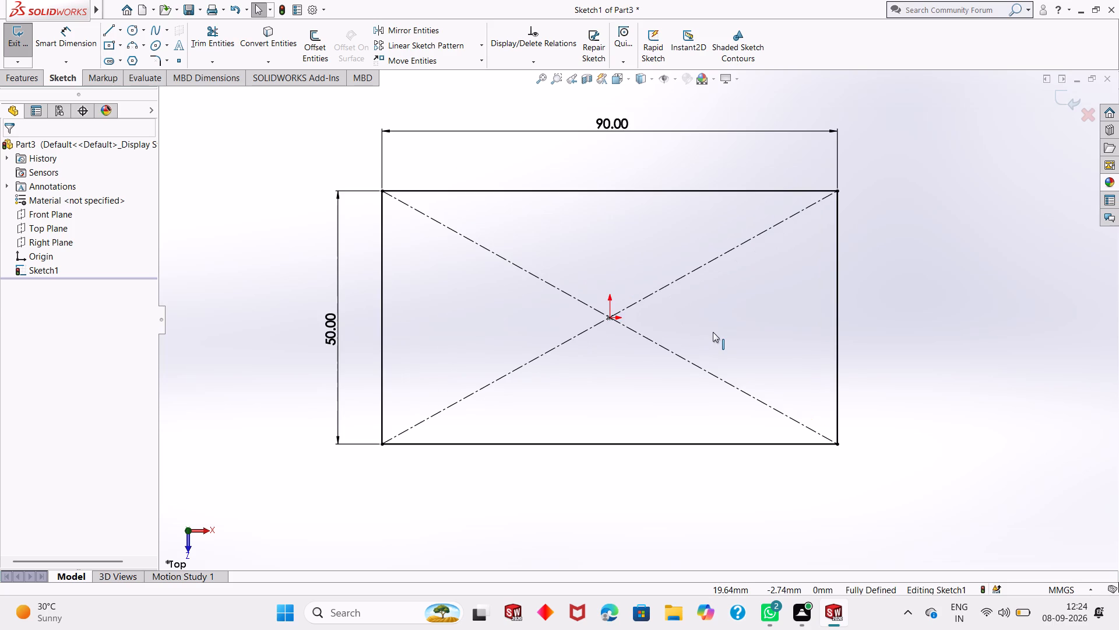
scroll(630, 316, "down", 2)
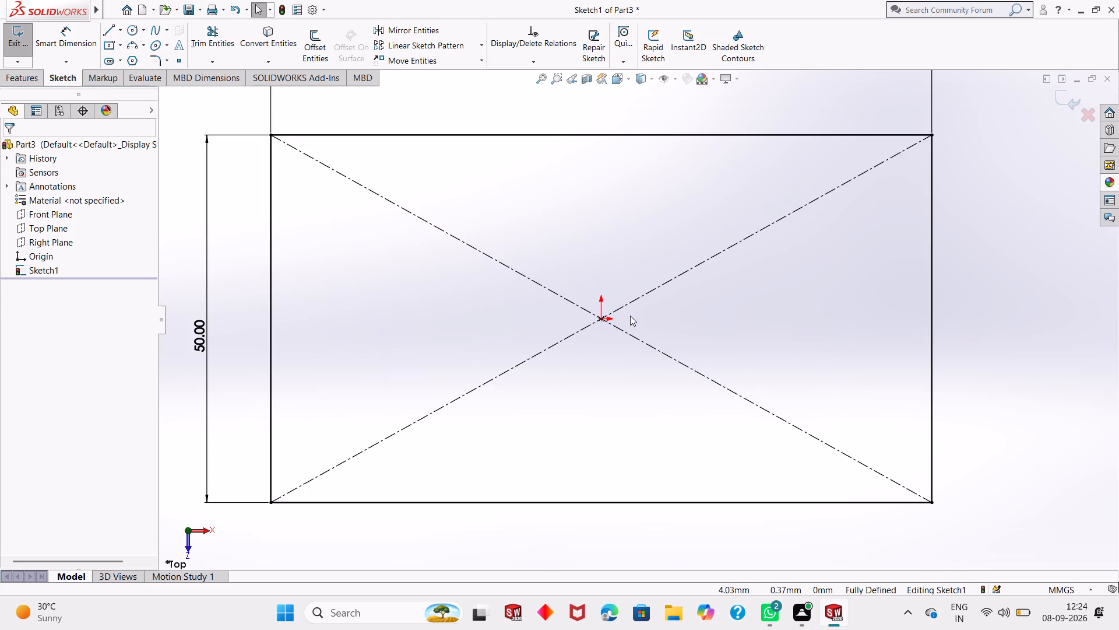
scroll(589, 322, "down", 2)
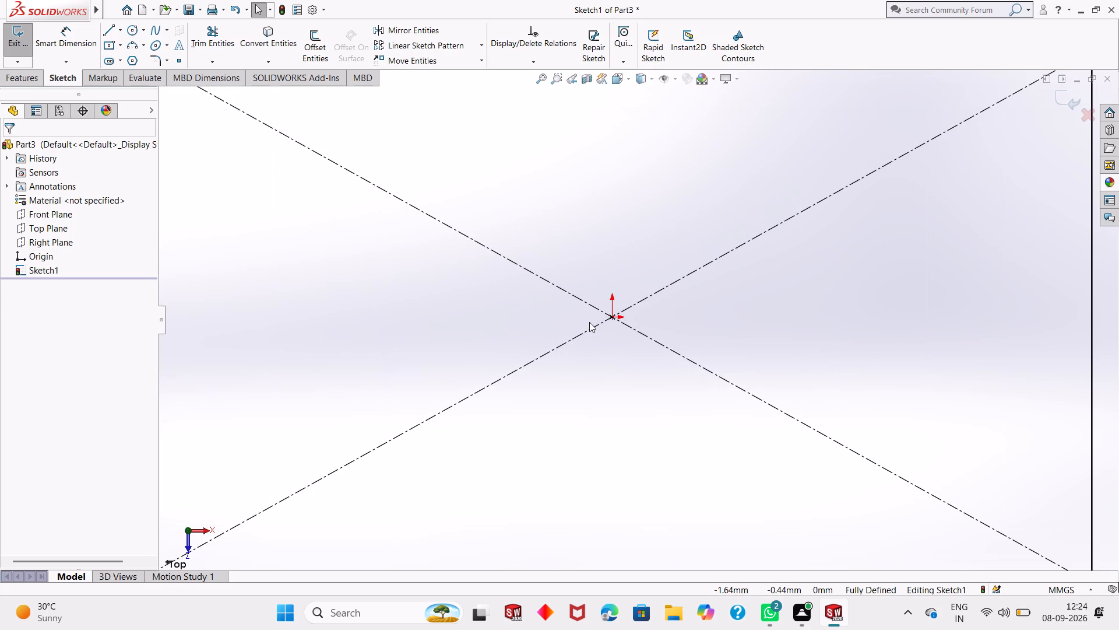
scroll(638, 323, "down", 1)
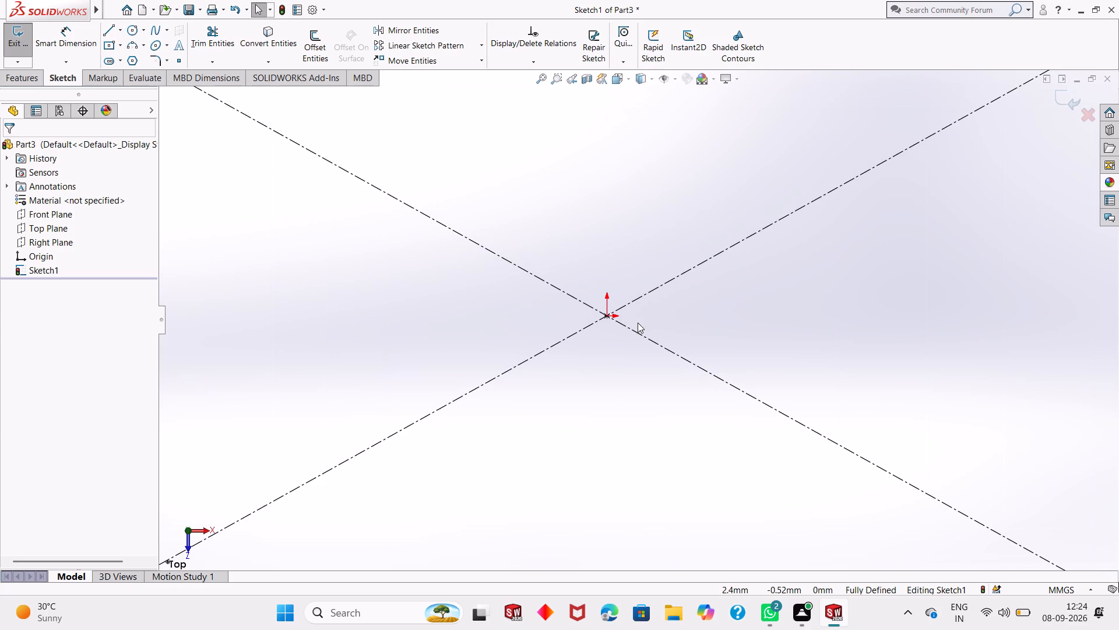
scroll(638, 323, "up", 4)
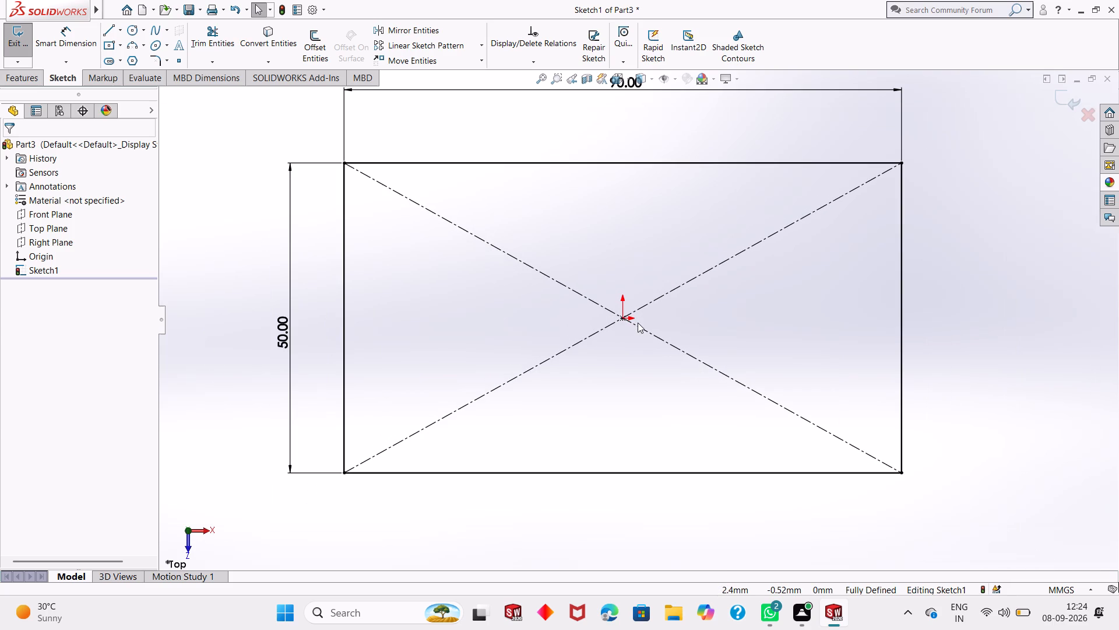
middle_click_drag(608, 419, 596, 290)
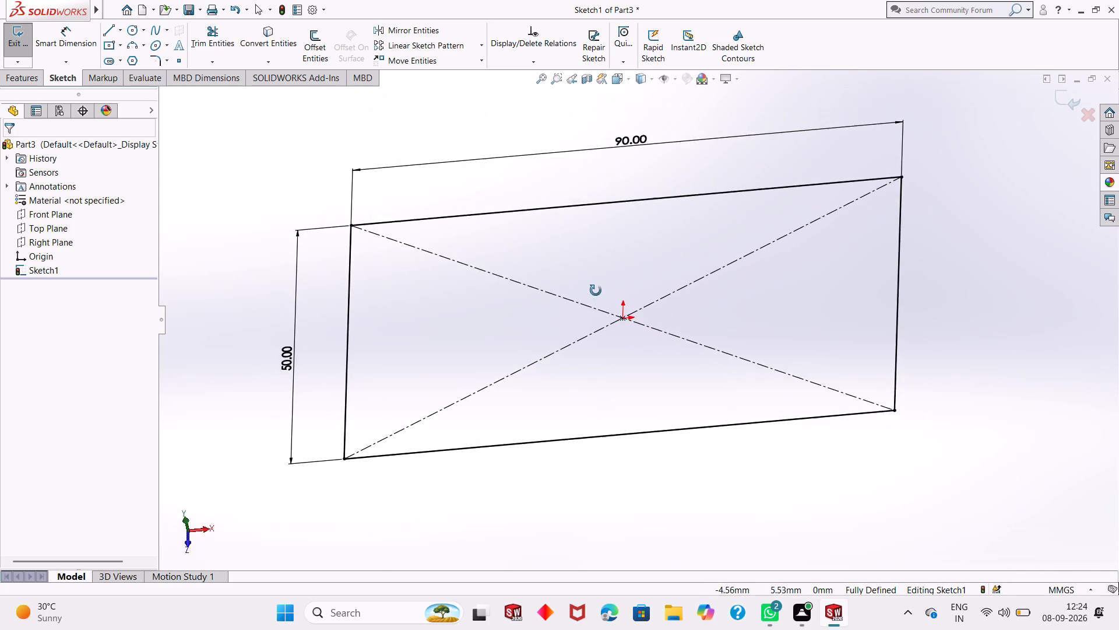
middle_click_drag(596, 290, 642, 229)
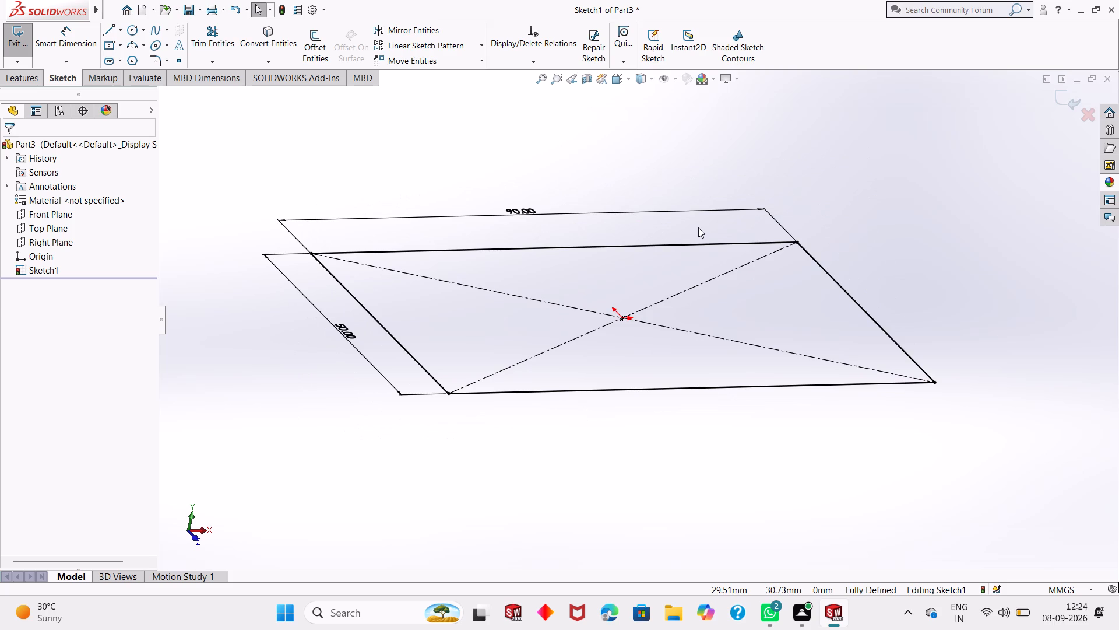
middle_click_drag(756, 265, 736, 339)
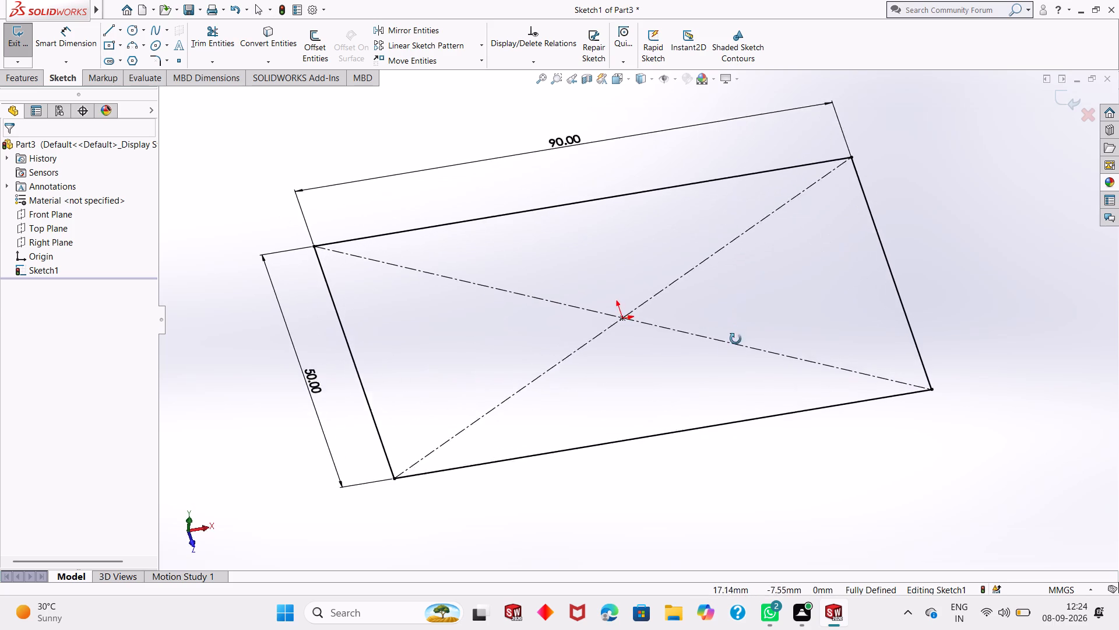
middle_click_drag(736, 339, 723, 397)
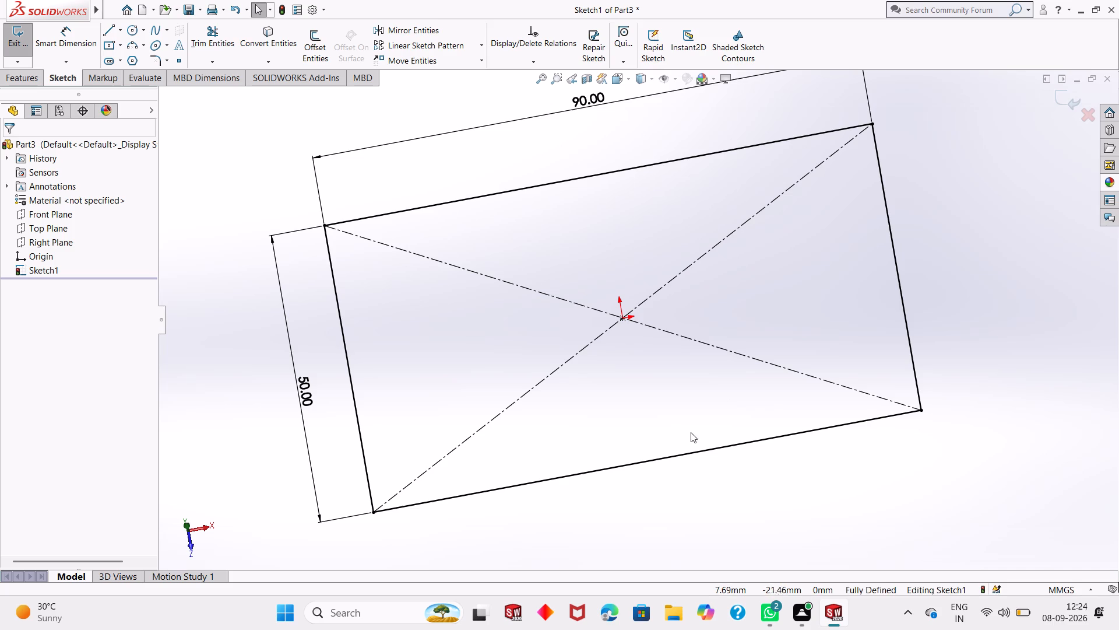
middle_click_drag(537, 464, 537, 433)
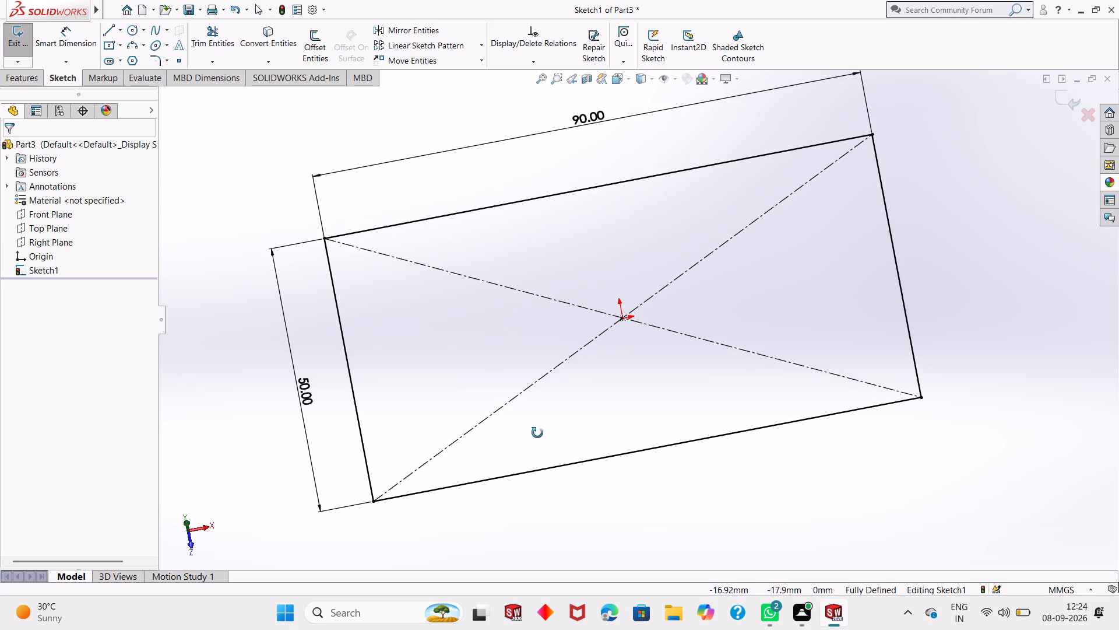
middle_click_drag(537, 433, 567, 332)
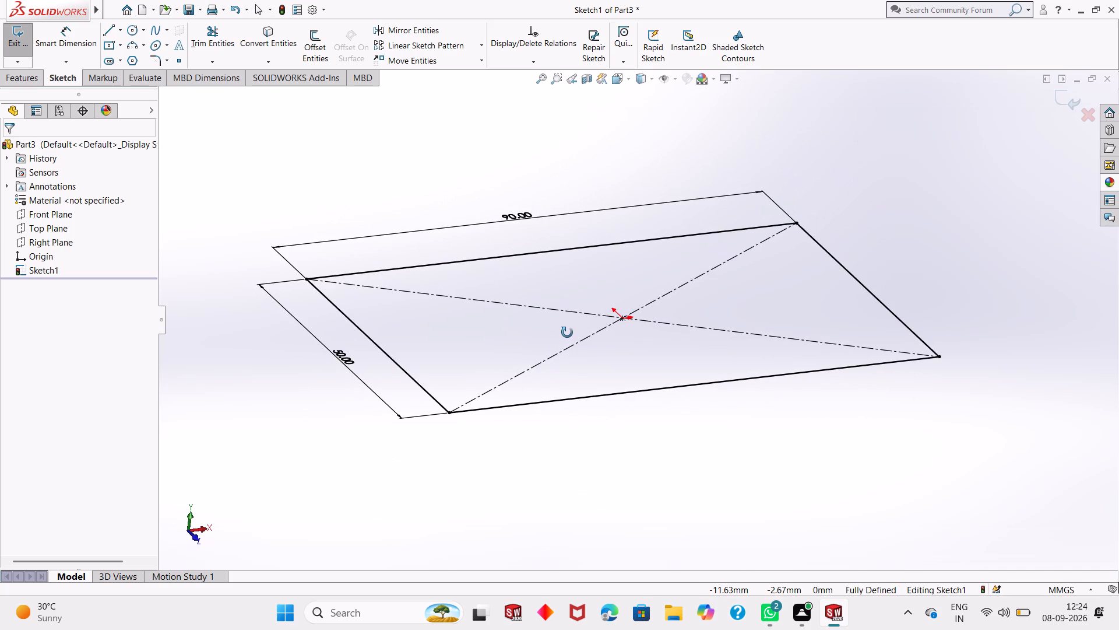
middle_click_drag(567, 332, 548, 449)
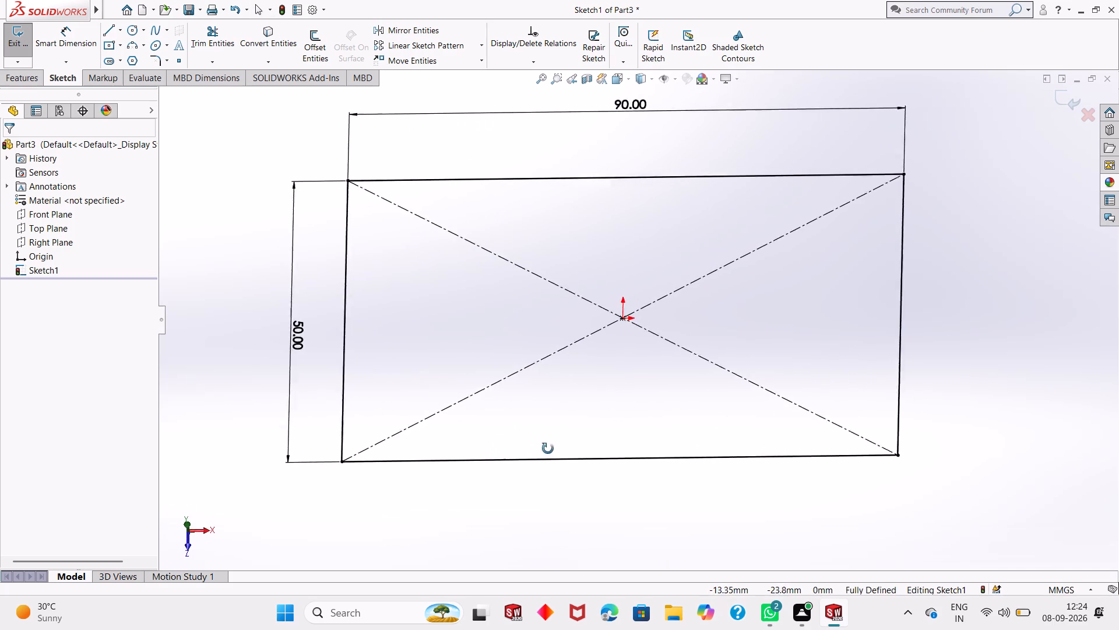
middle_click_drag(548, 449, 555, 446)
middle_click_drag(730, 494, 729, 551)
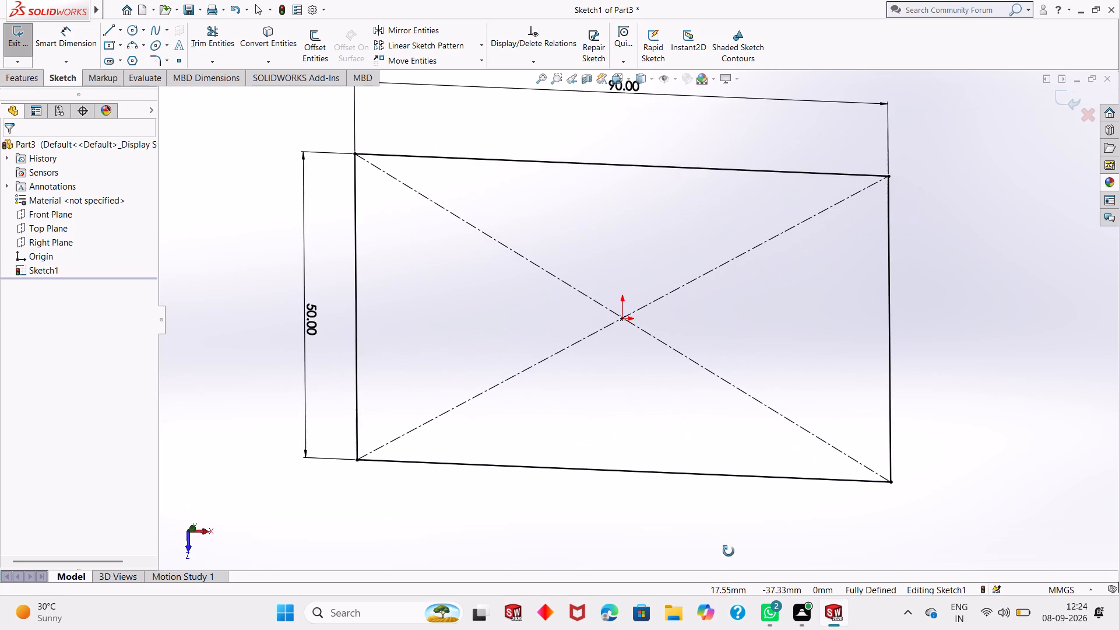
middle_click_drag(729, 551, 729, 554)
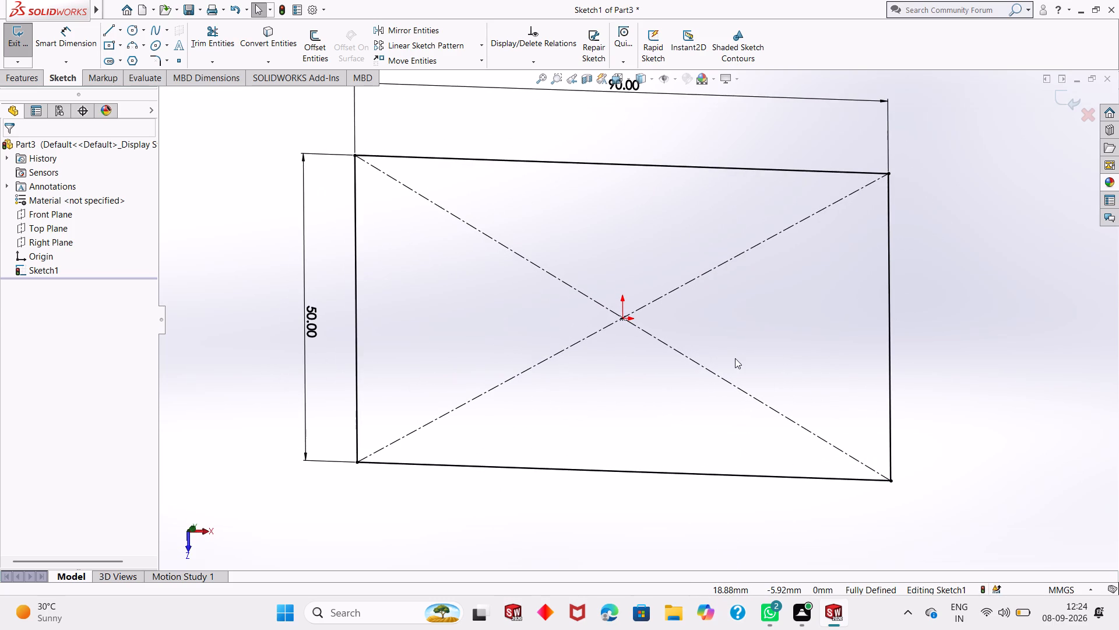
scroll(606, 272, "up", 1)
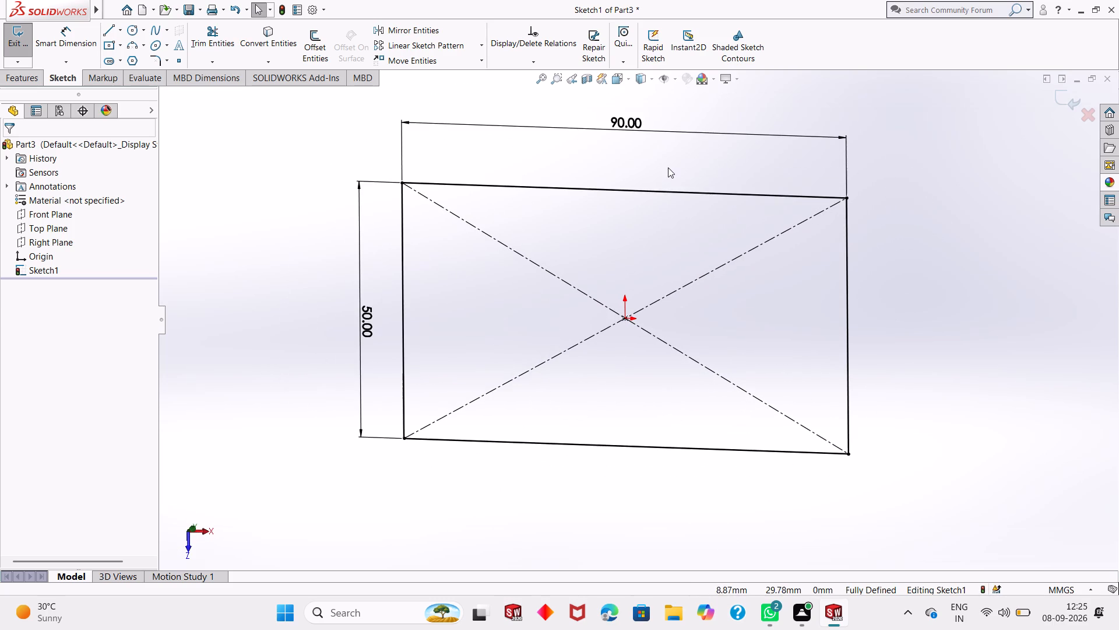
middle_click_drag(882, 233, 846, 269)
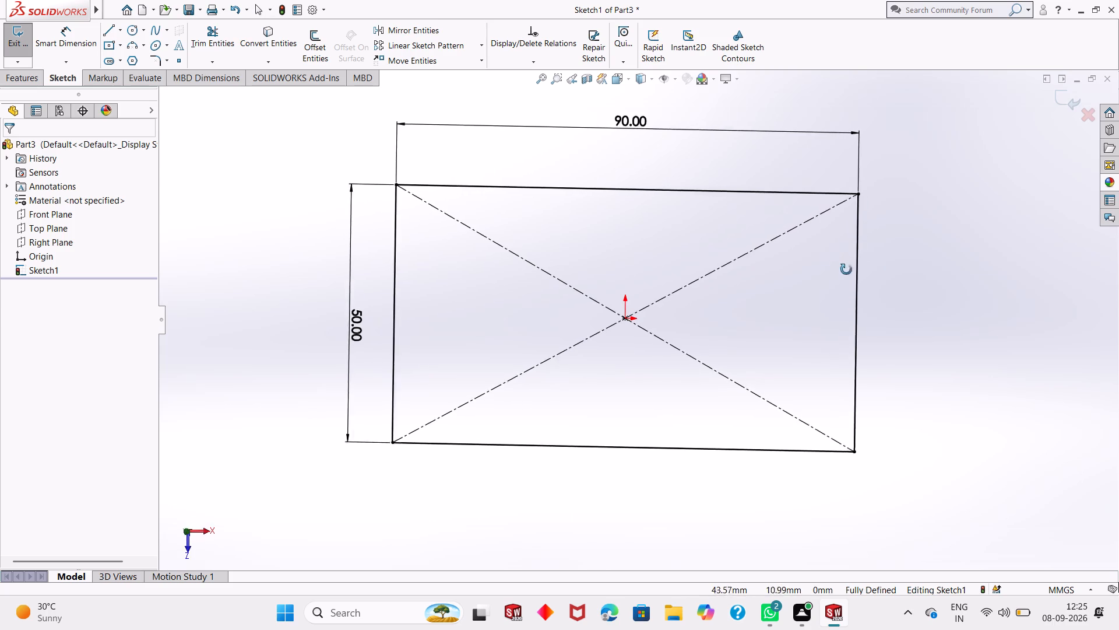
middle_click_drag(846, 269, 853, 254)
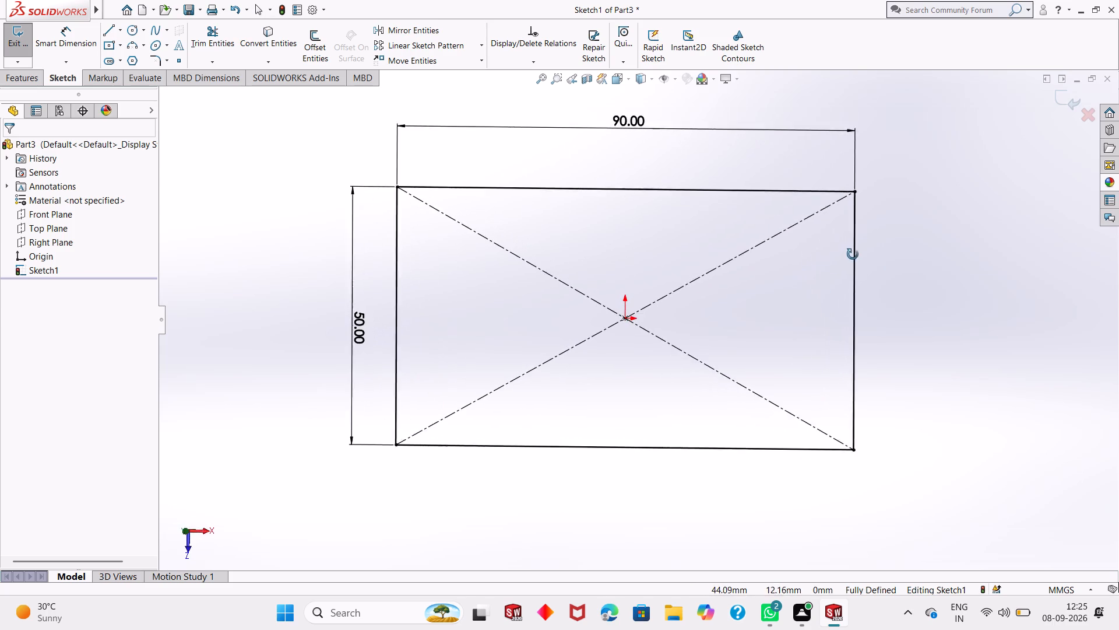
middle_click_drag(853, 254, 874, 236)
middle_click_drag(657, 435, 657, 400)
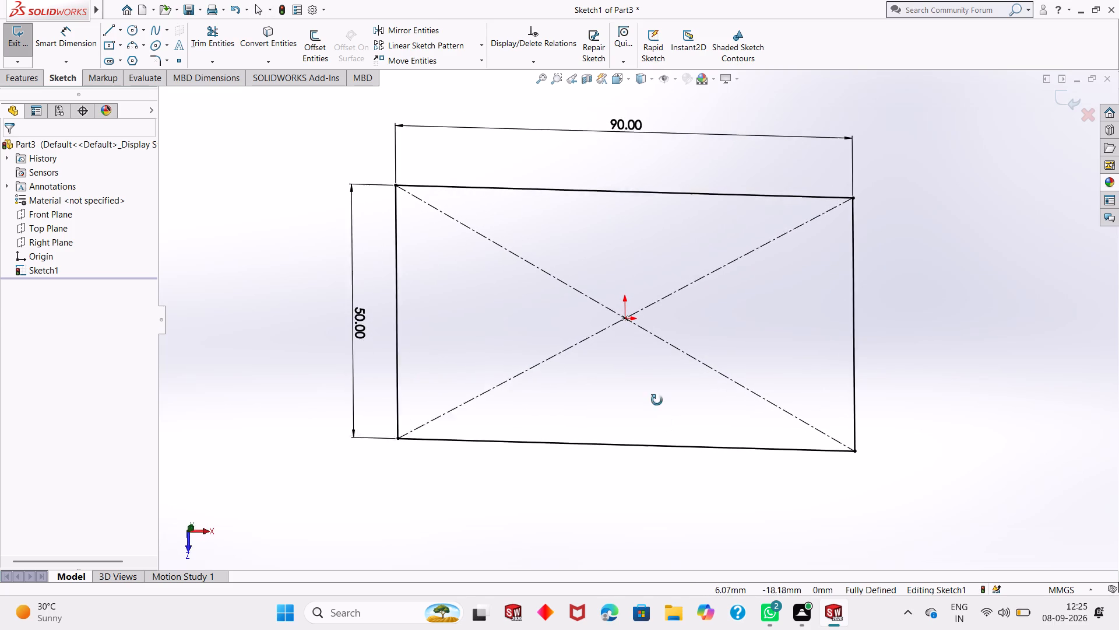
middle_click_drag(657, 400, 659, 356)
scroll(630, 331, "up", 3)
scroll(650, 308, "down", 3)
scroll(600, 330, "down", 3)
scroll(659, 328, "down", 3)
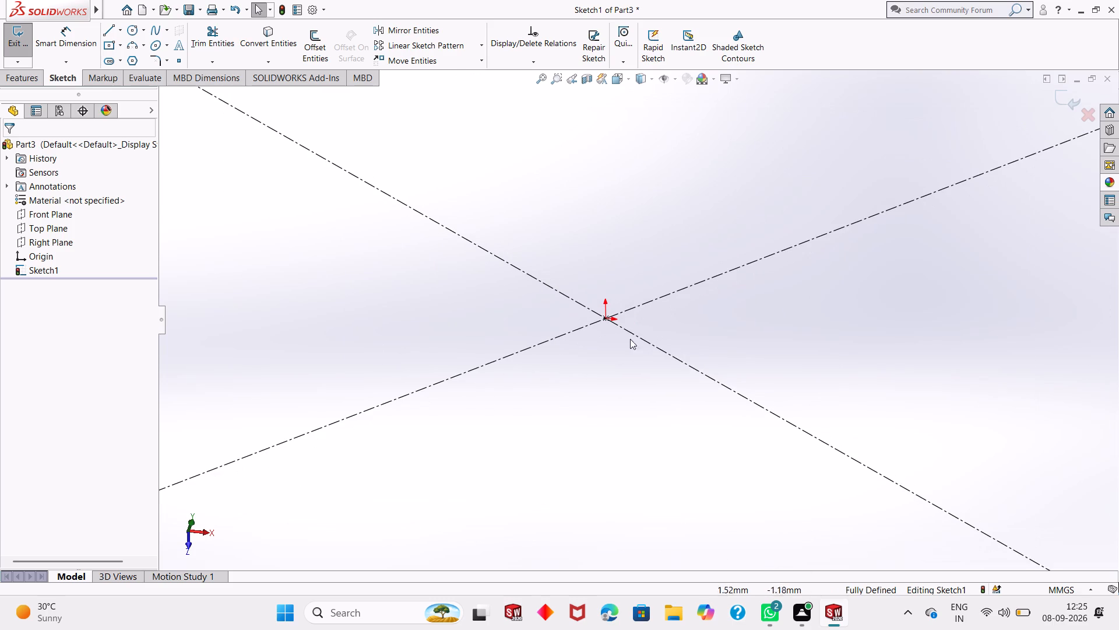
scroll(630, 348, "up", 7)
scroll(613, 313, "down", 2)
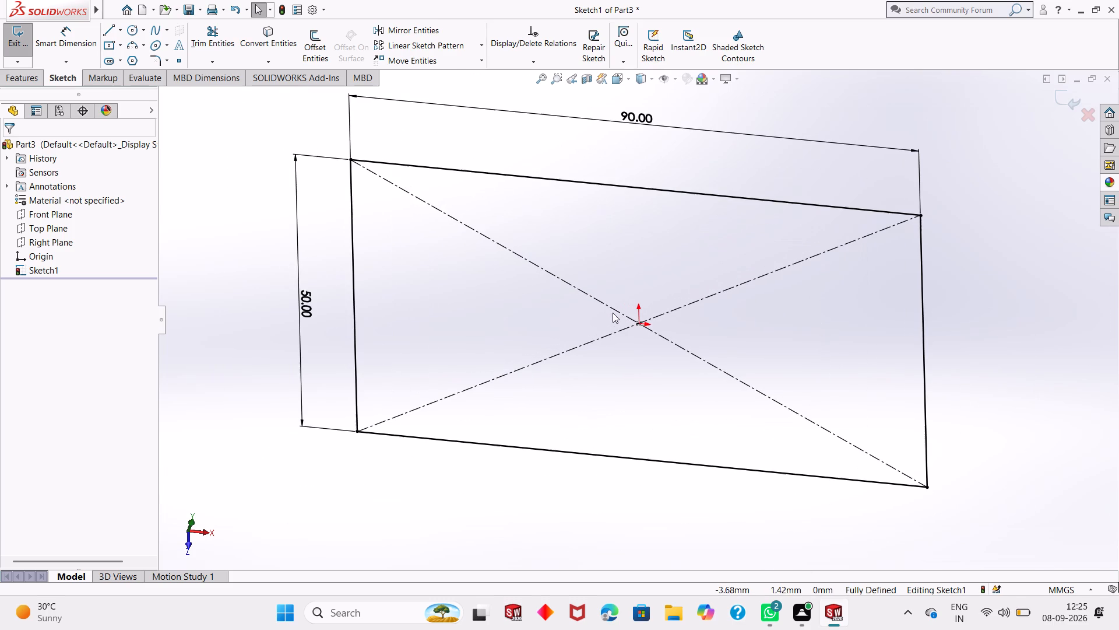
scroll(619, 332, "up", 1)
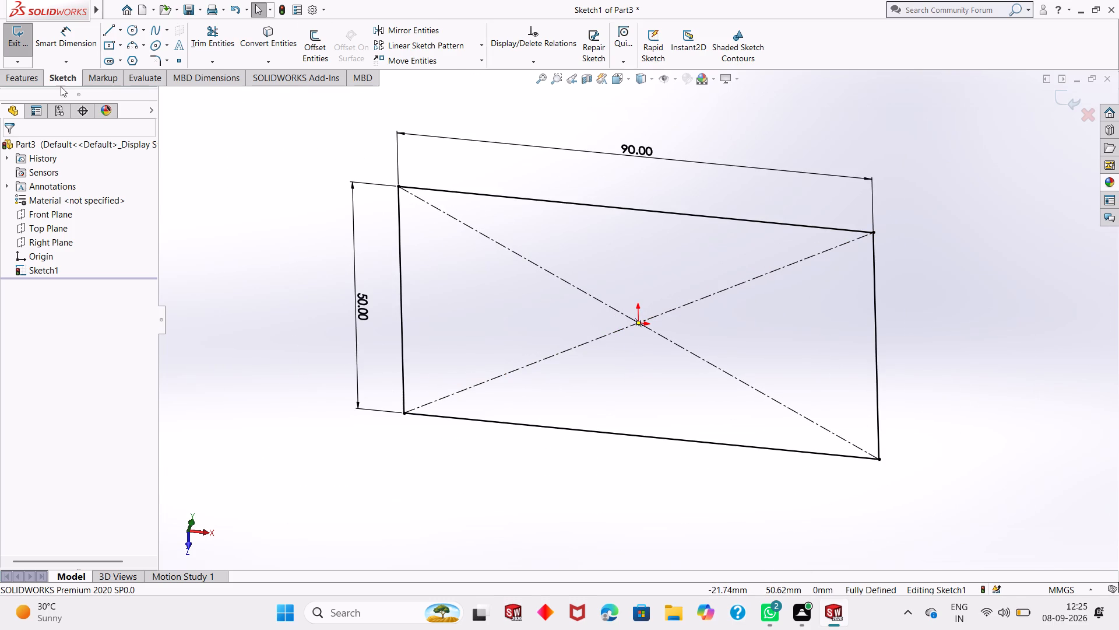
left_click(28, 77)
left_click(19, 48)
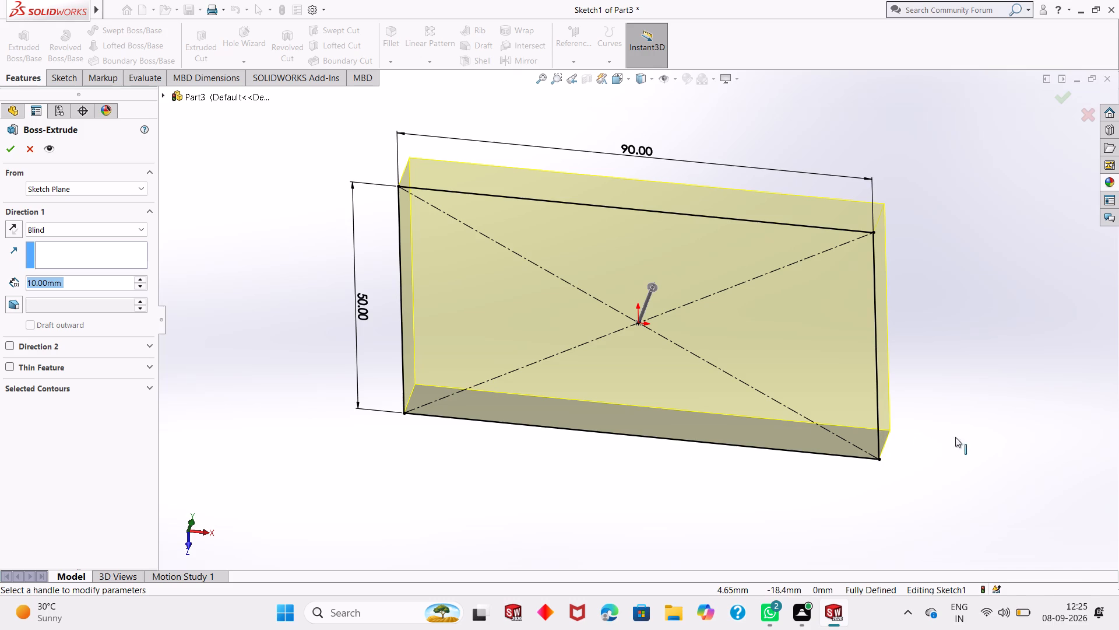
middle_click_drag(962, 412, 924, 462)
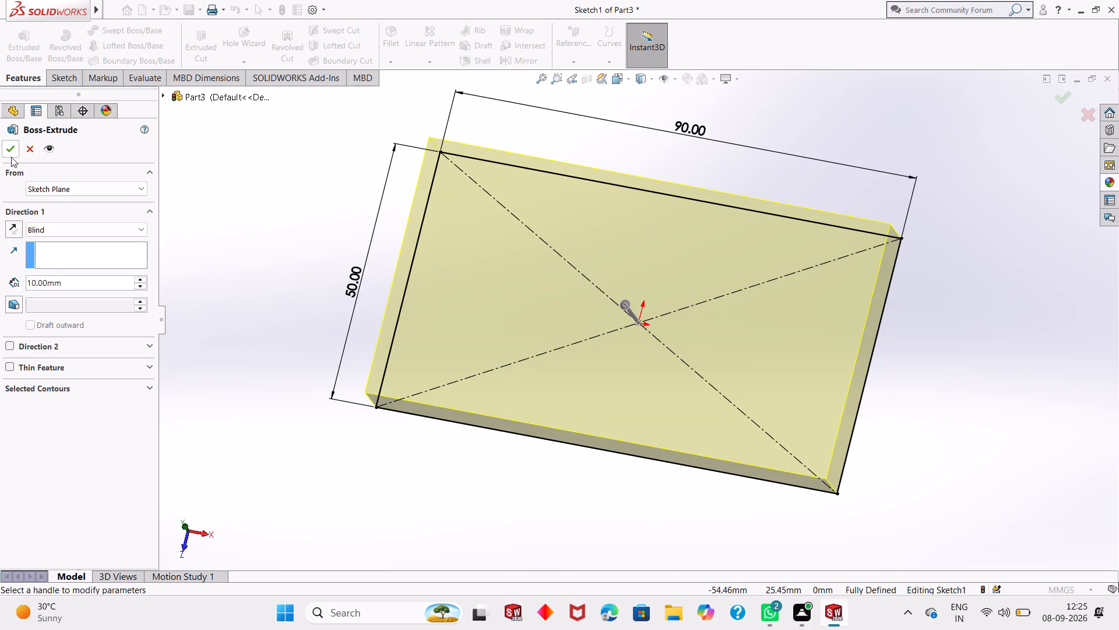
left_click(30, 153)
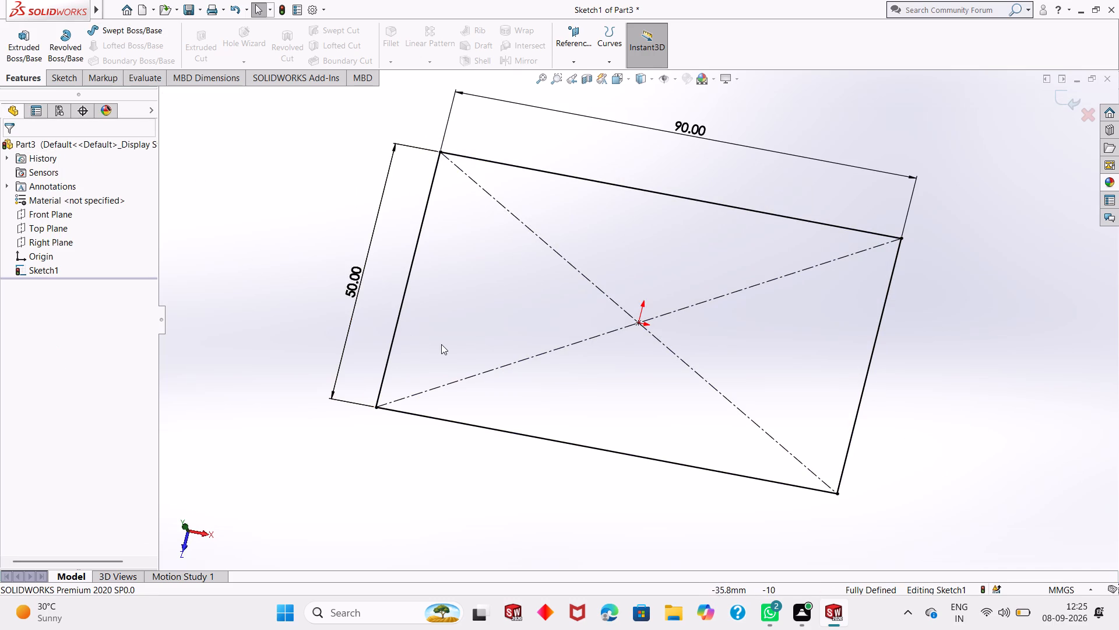
Extrude the 90 by 50 mm rectangle sketch as a blind boss with a depth of 10 mm.
key("ctrl+8")
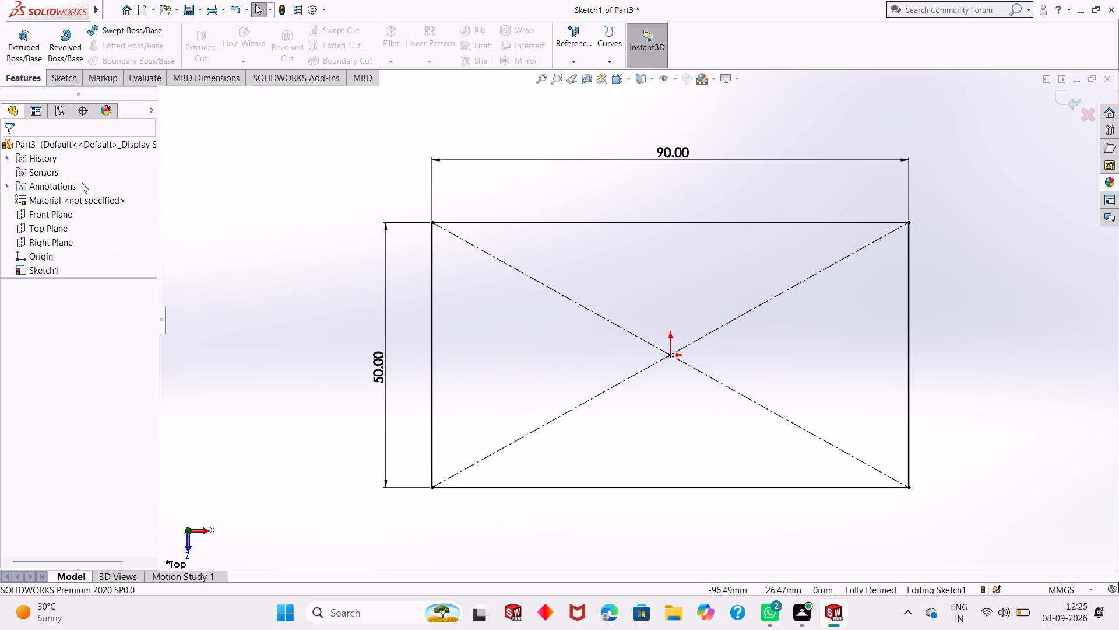
left_click(16, 52)
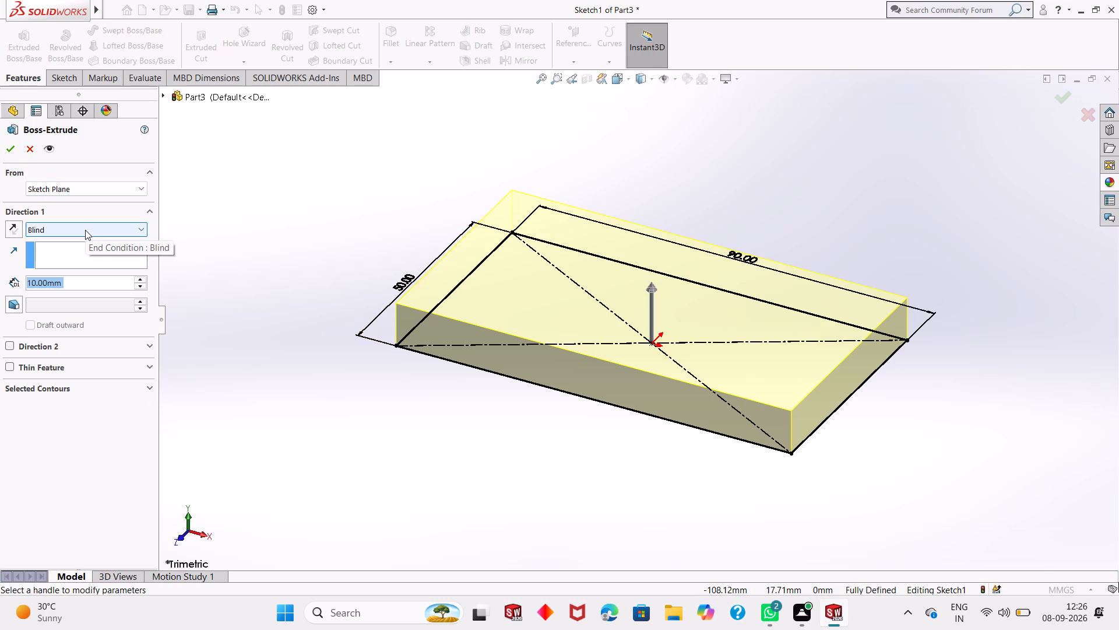
left_click(14, 146)
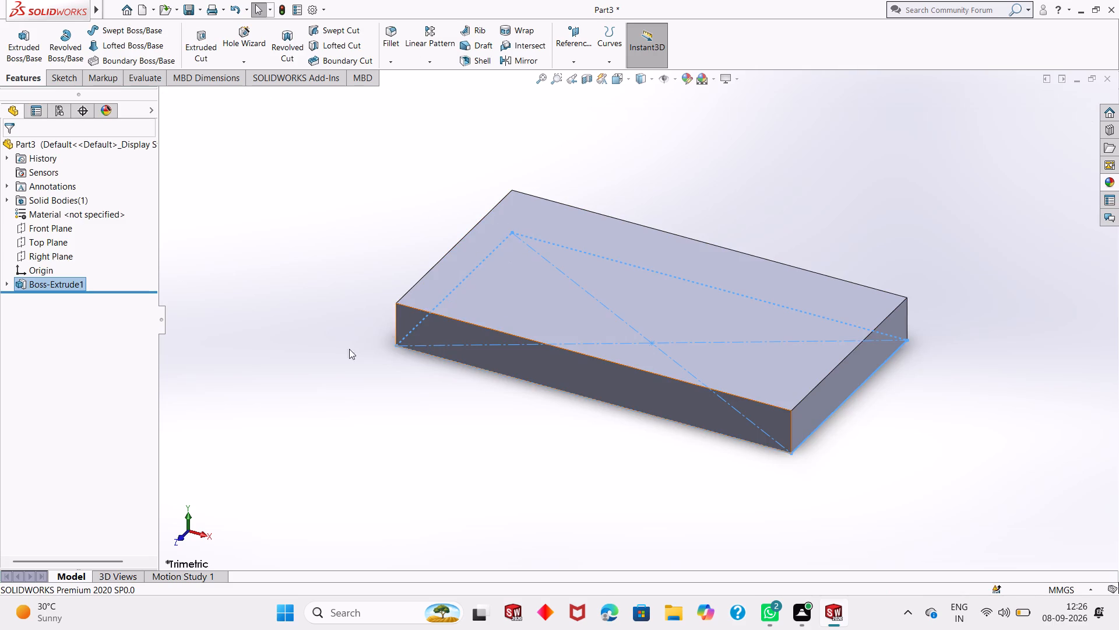
key("Escape")
Examine the extruded block's top and side faces from several angles and zoom levels.
scroll(569, 239, "up", 1)
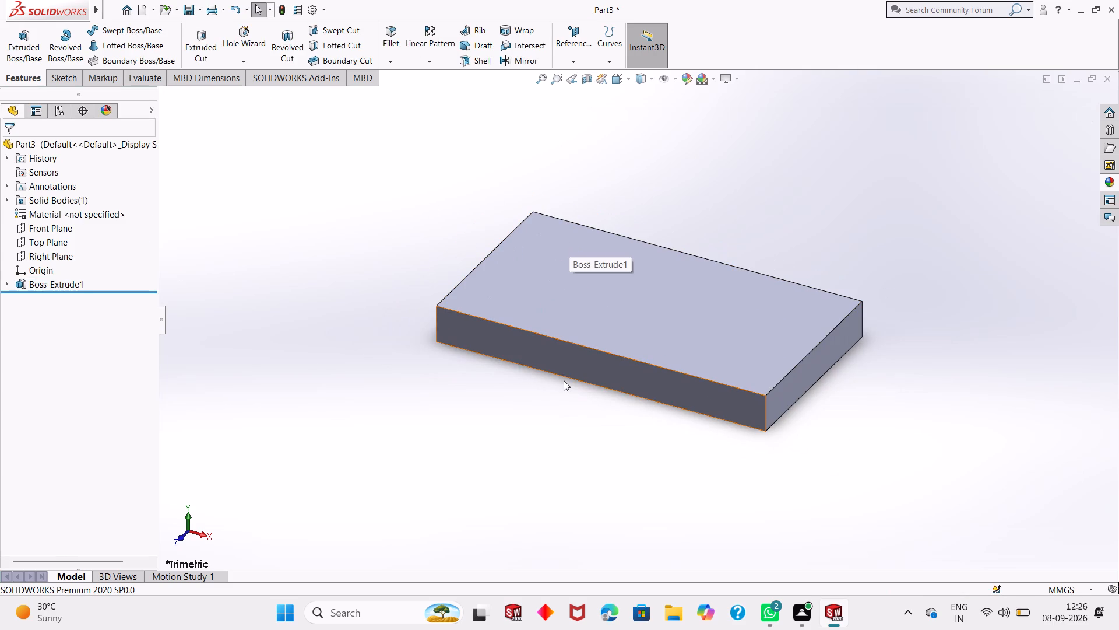
scroll(687, 308, "down", 3)
scroll(668, 341, "up", 2)
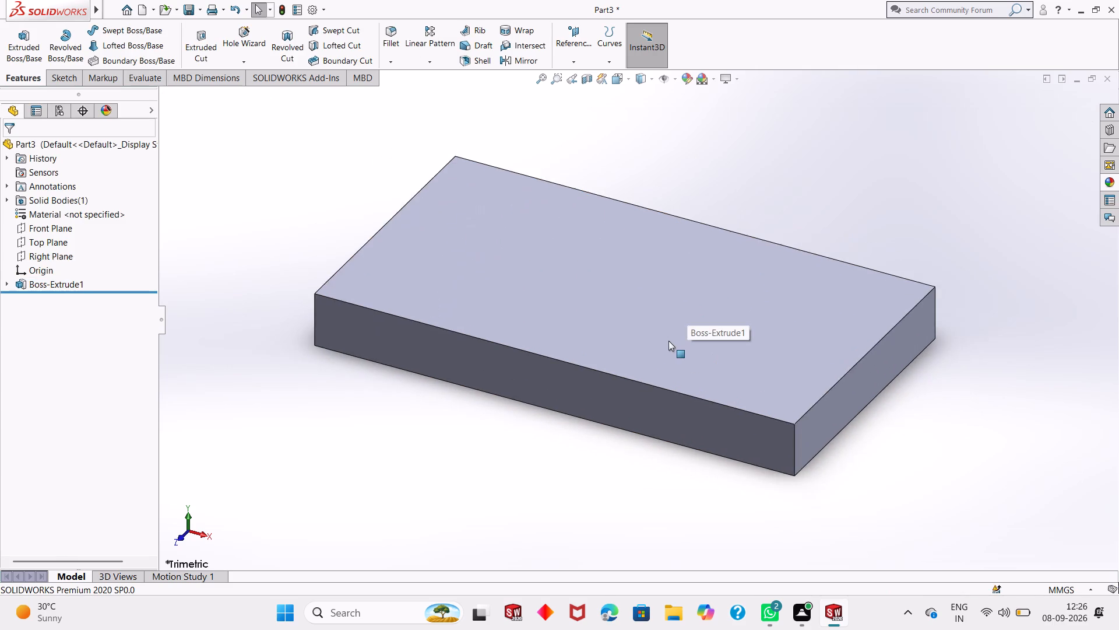
scroll(668, 341, "up", 1)
scroll(642, 310, "down", 3)
scroll(641, 310, "up", 2)
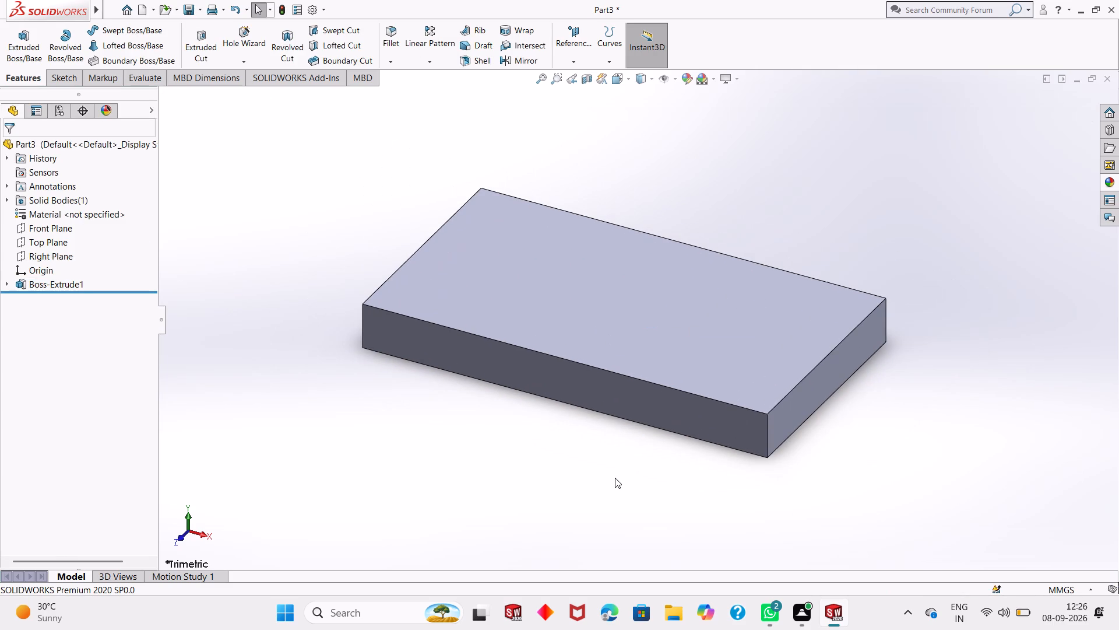
middle_click_drag(615, 474, 607, 534)
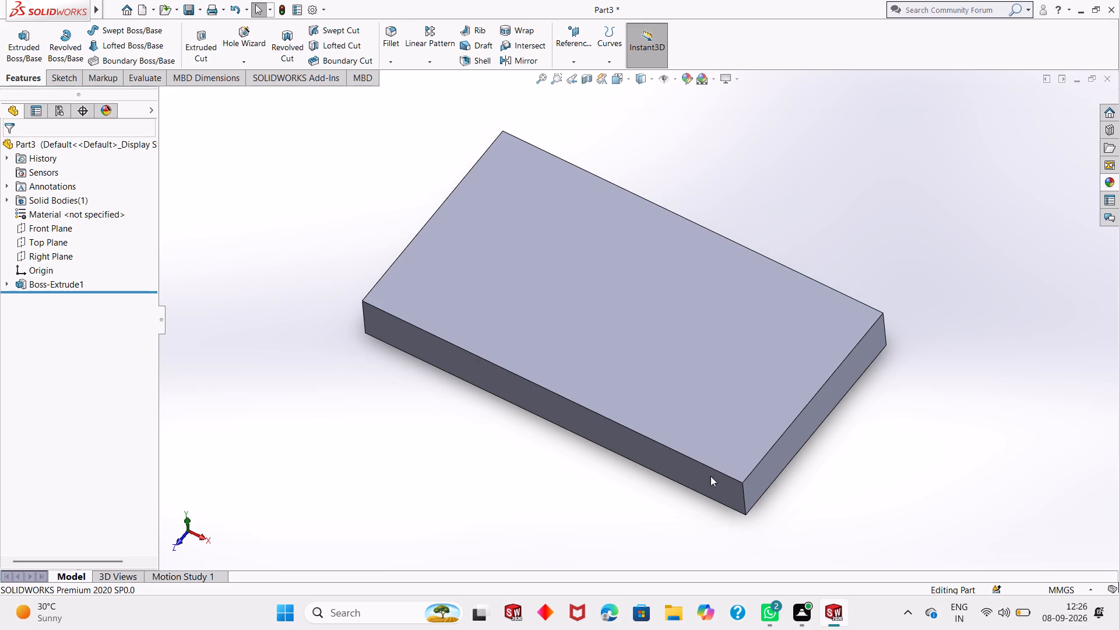
middle_click_drag(587, 439, 587, 336)
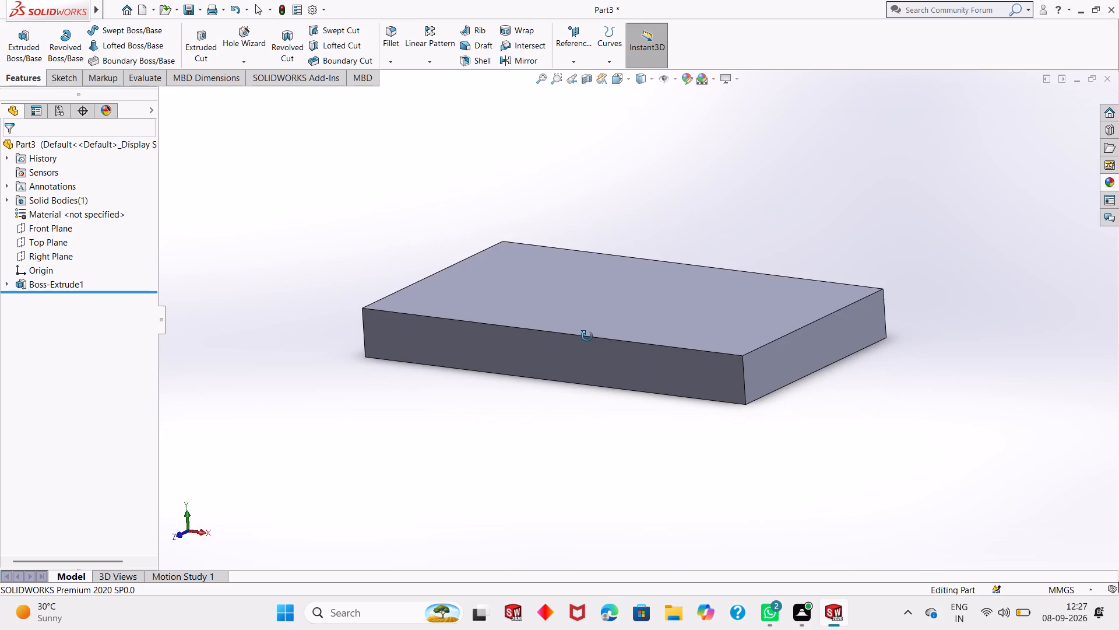
middle_click_drag(587, 336, 593, 402)
scroll(597, 304, "up", 2)
scroll(597, 304, "down", 2)
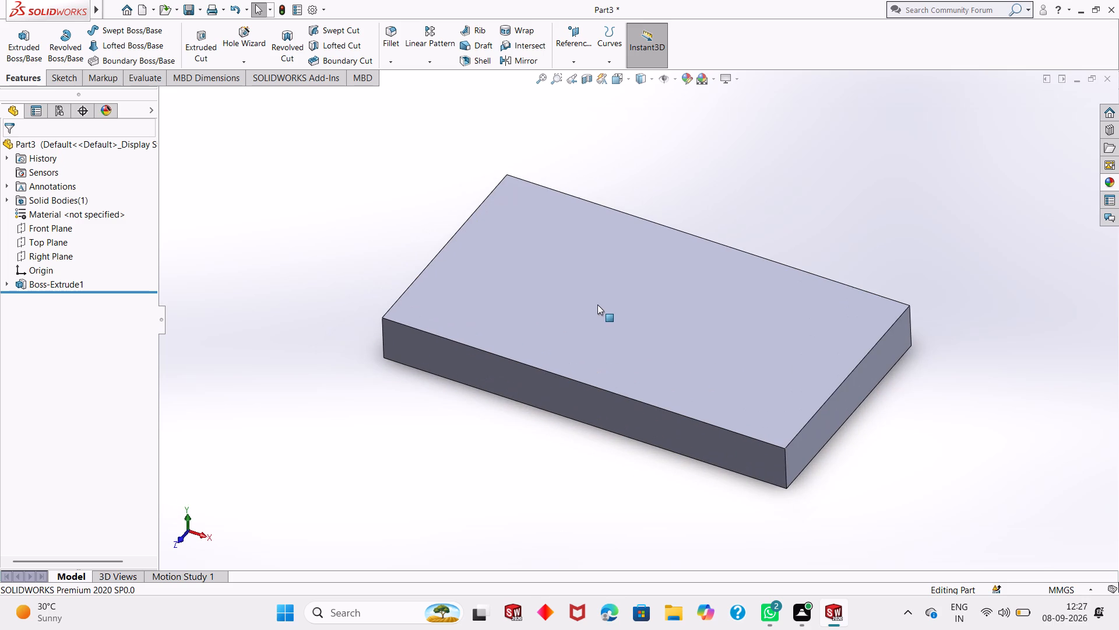
scroll(597, 304, "down", 1)
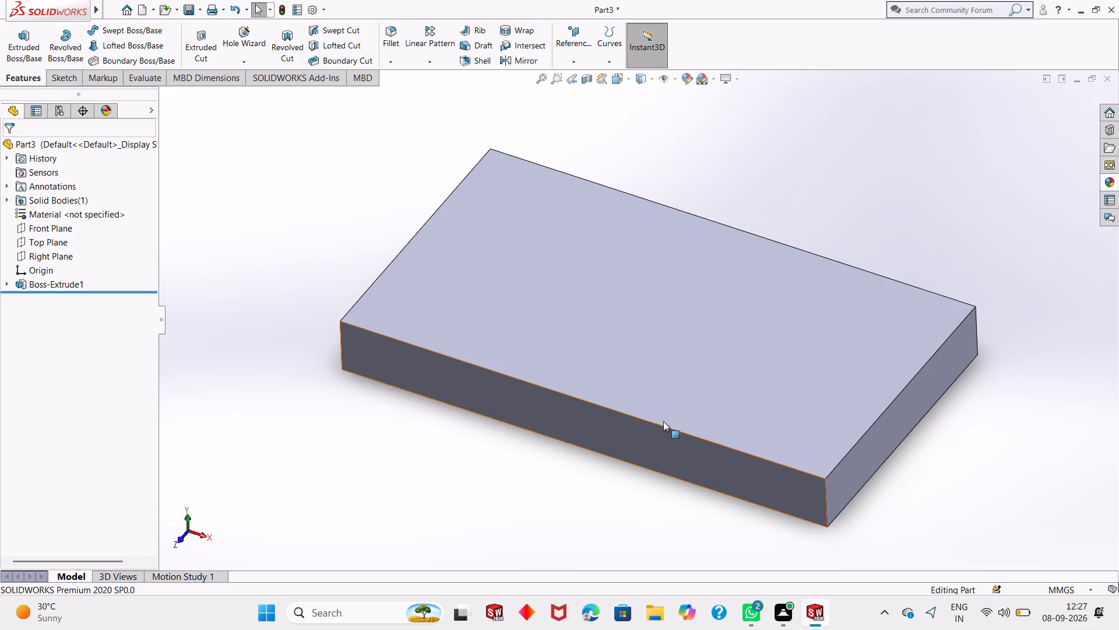
Sketch a center rectangle on the block's top face, centred on the origin, spanning the full 90 mm length and about 27 mm high.
left_click(562, 250)
left_click(613, 216)
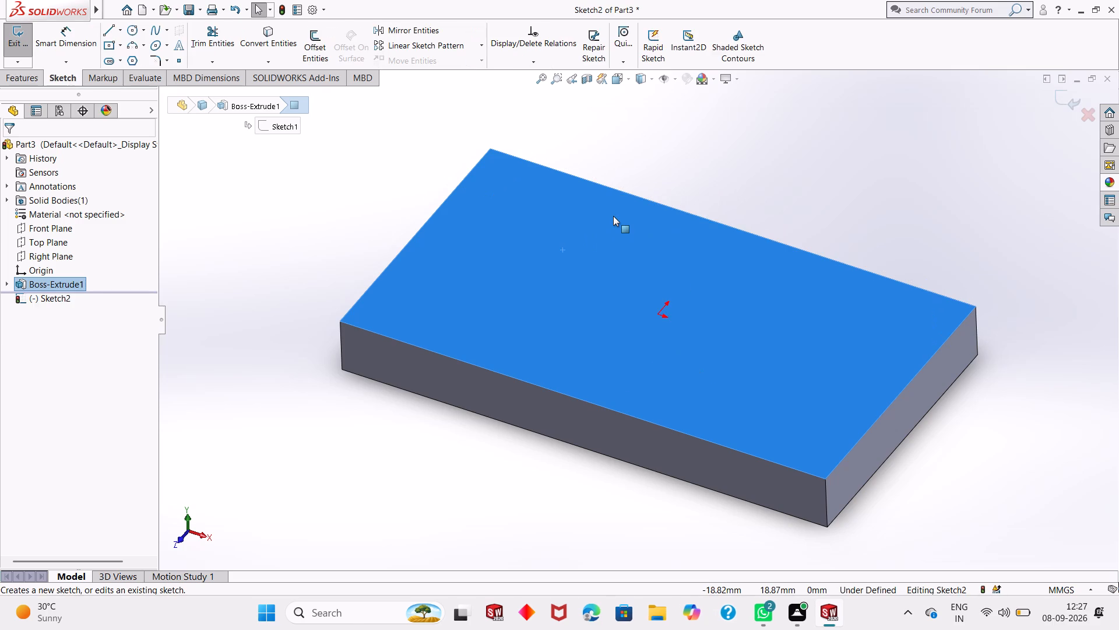
key("ctrl+8")
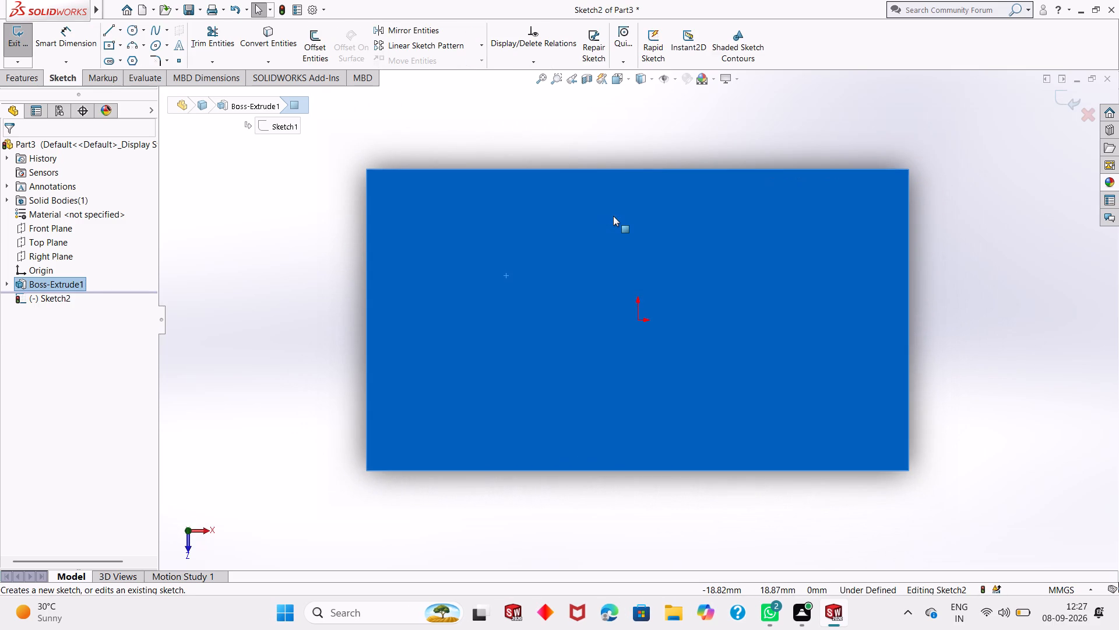
key("Escape")
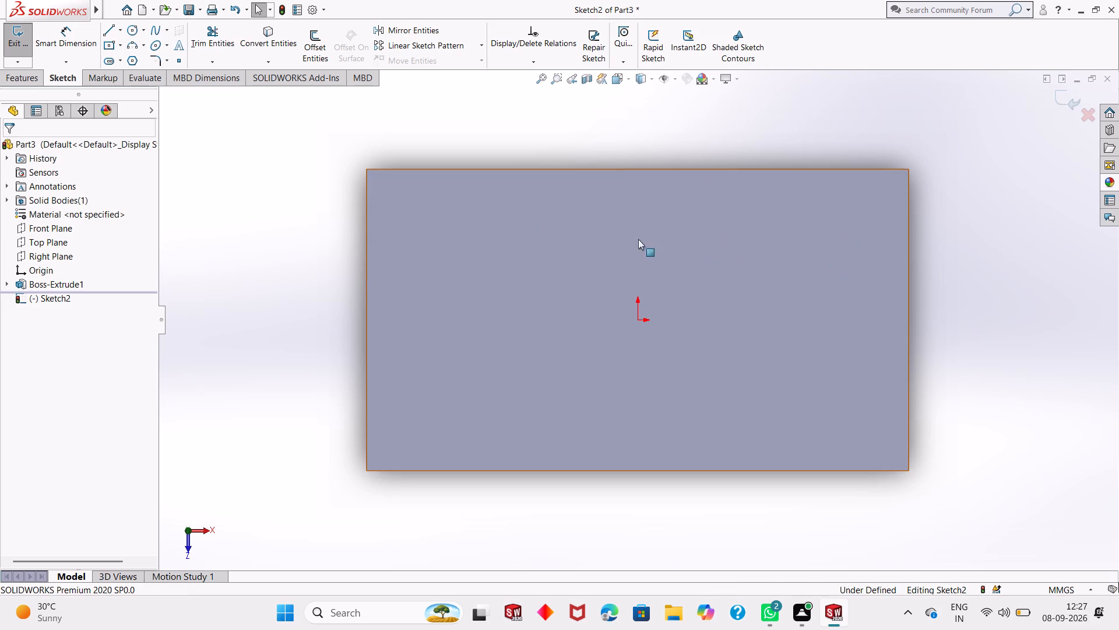
left_click(119, 45)
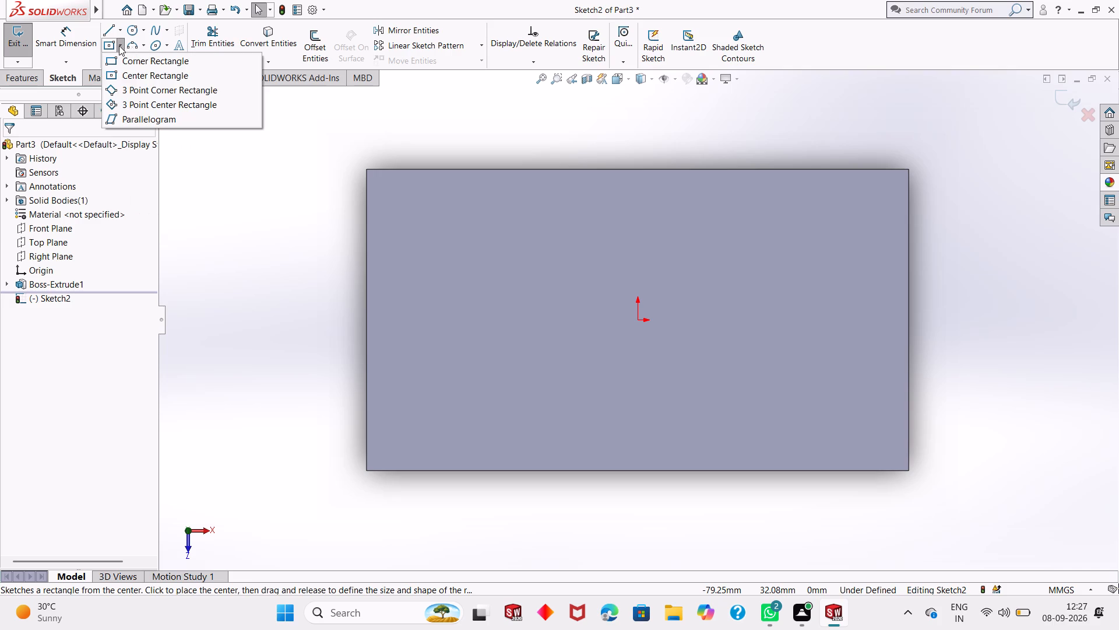
left_click(133, 82)
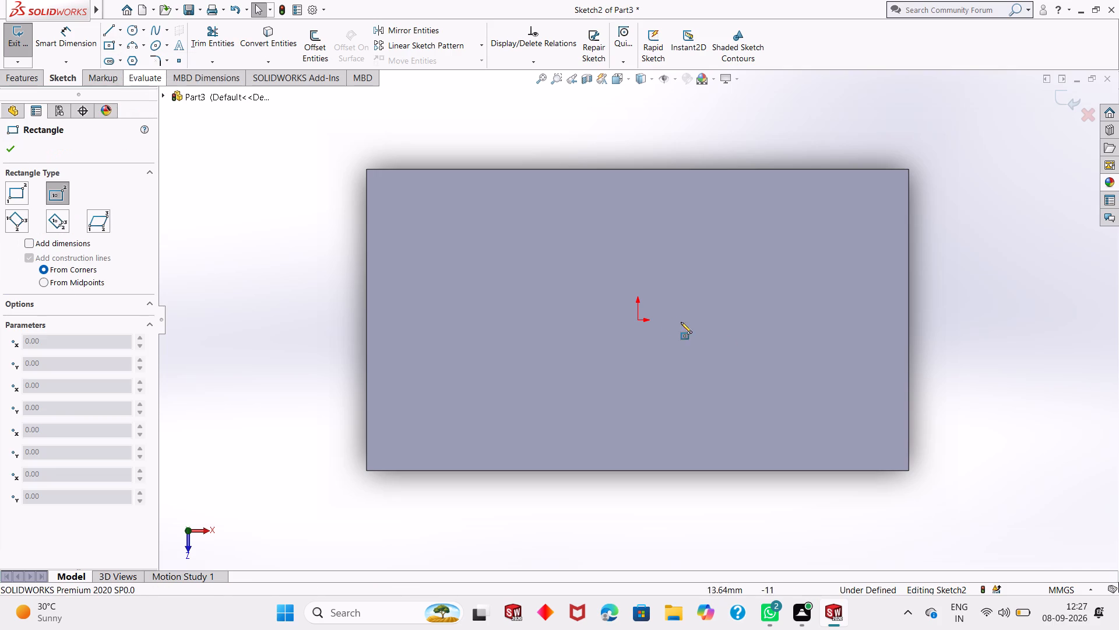
left_click(637, 320)
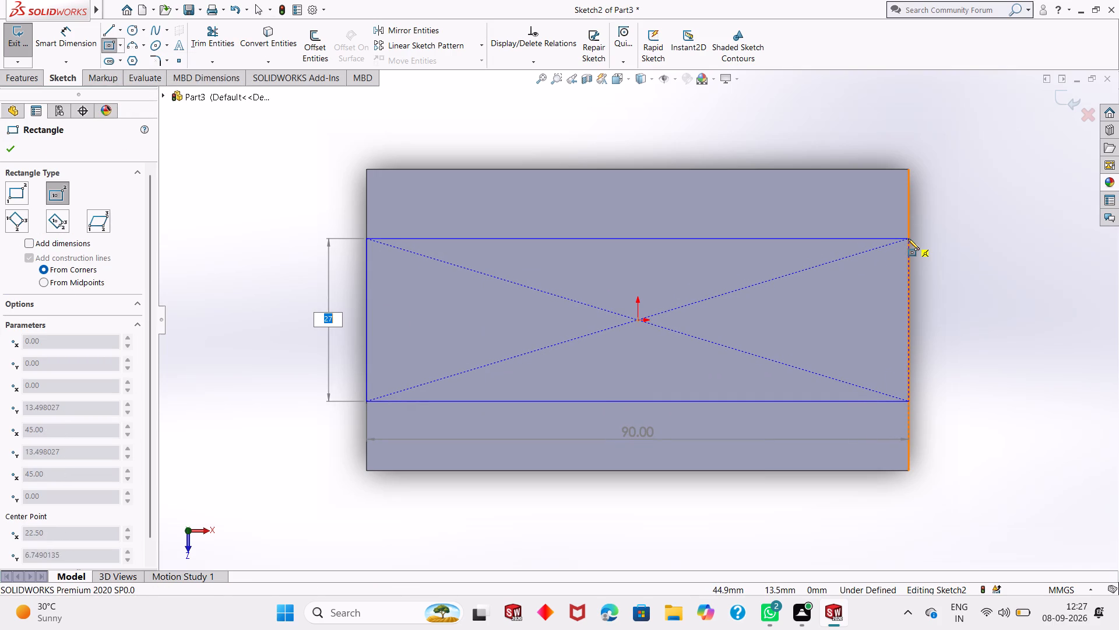
left_click(908, 239)
key("Escape")
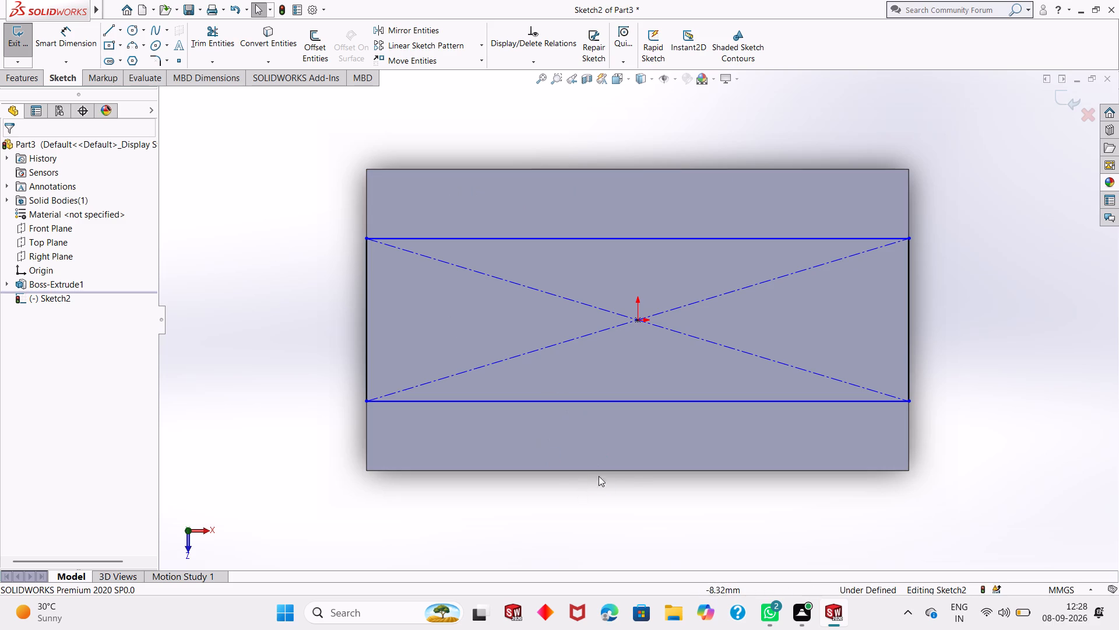
Dimension the top-face rectangle's short vertical side and set its height to 30 mm.
middle_click_drag(685, 524, 680, 440)
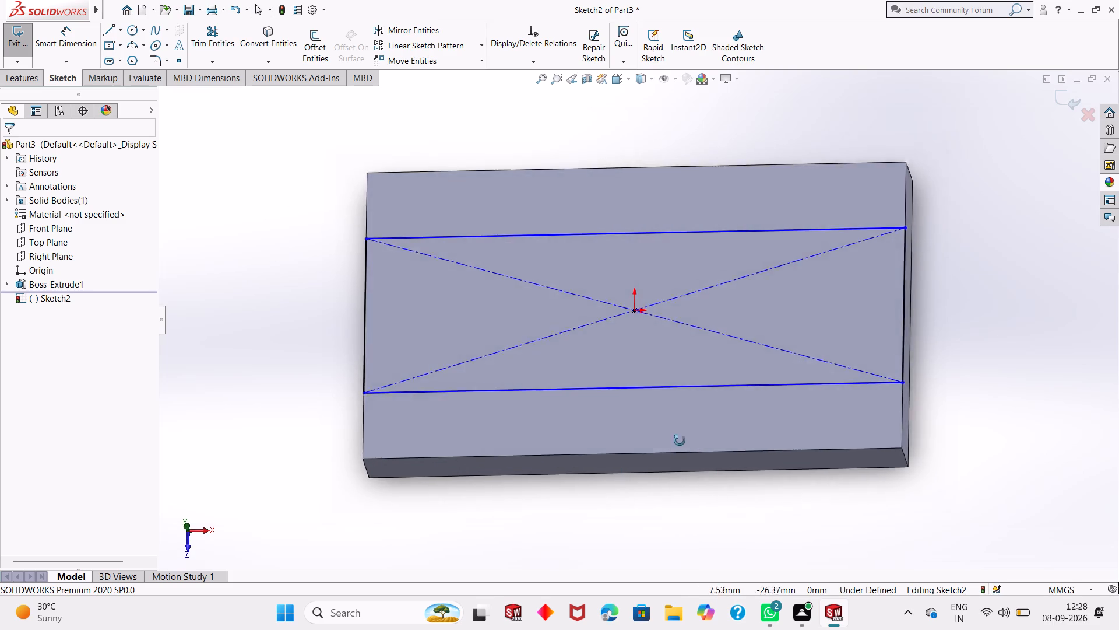
middle_click_drag(680, 440, 685, 486)
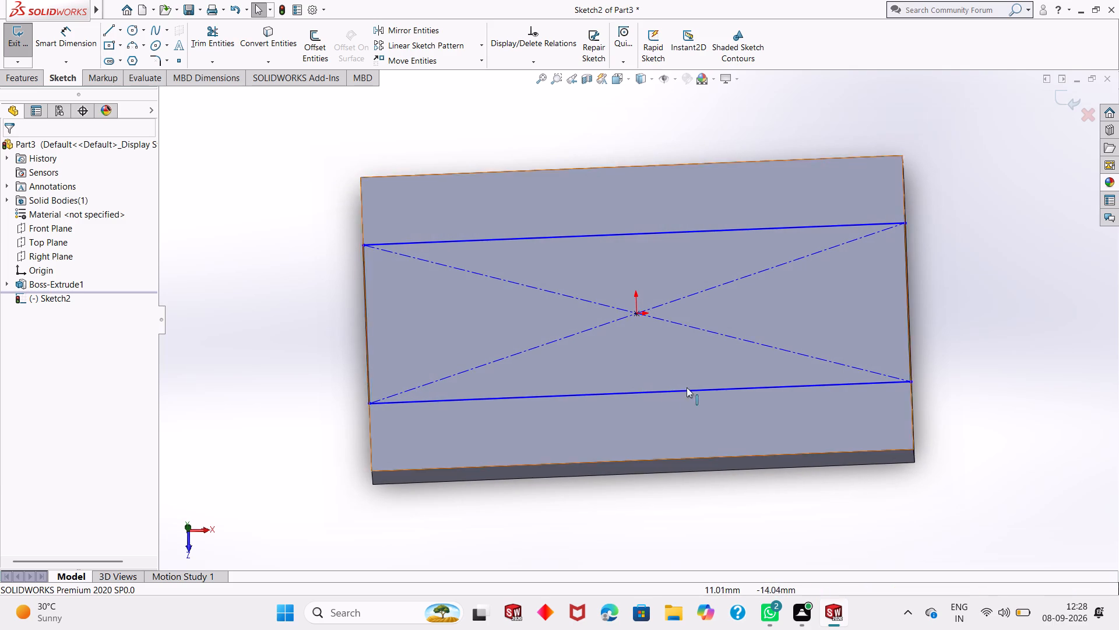
left_click(66, 44)
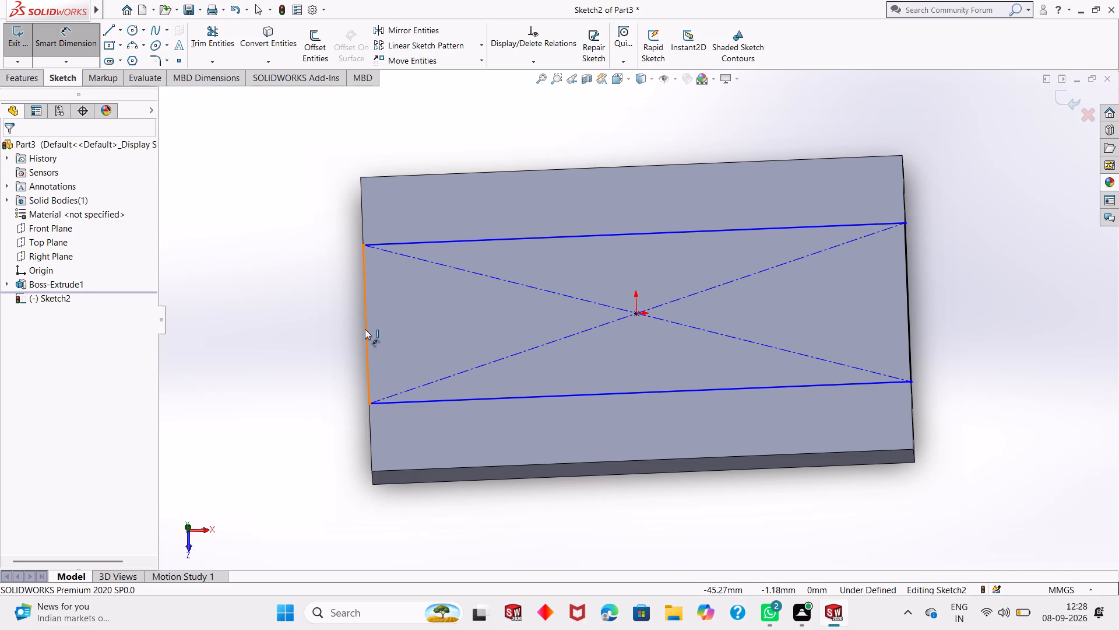
left_click(365, 323)
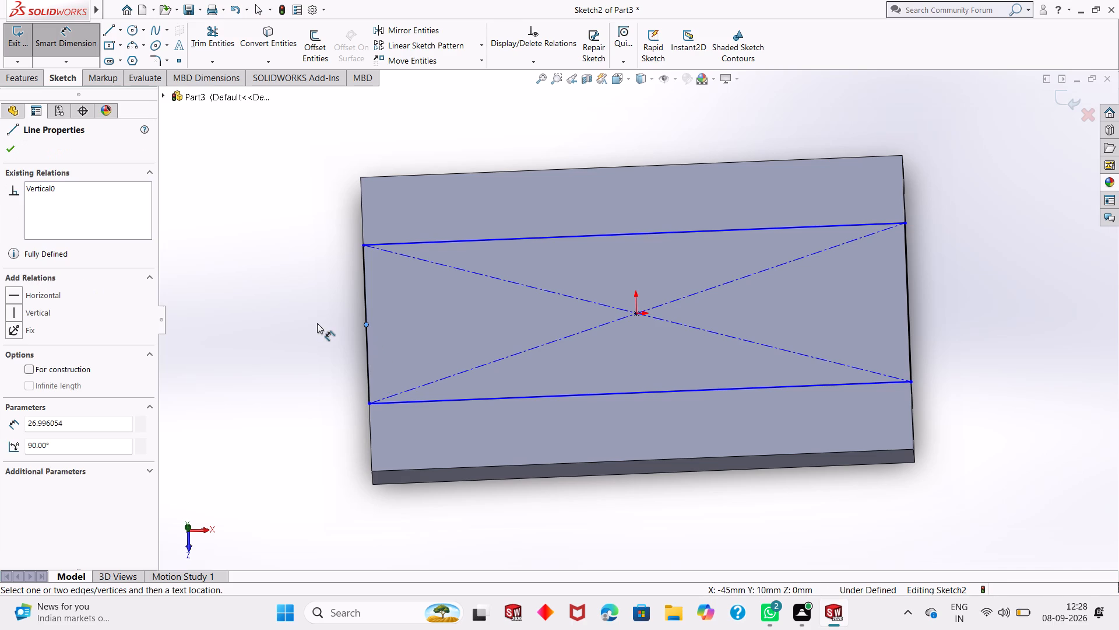
key("Escape")
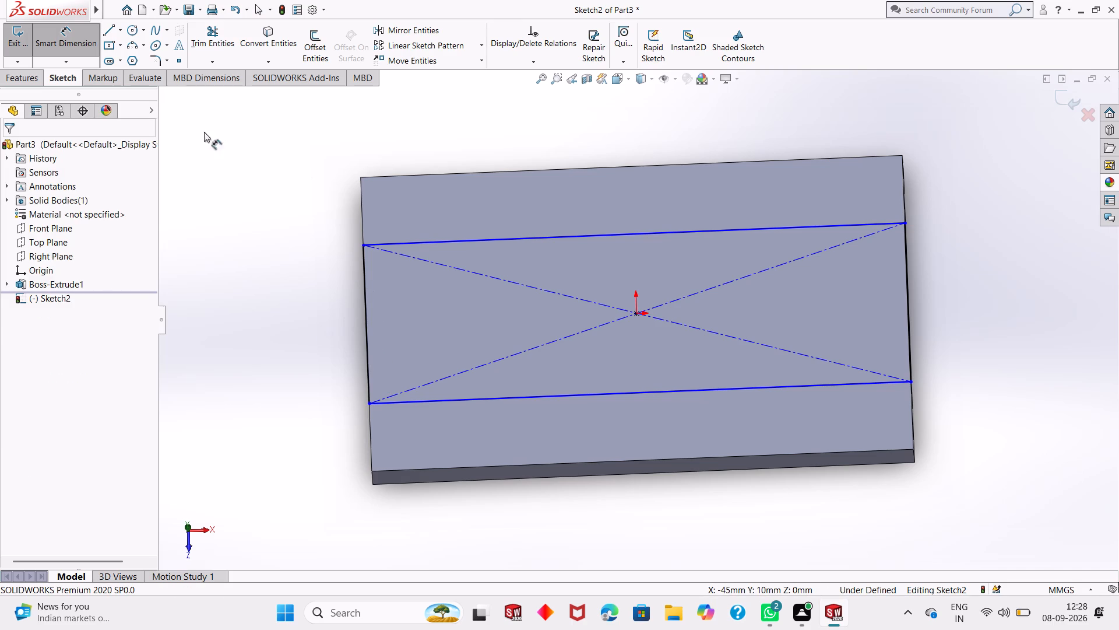
left_click(364, 292)
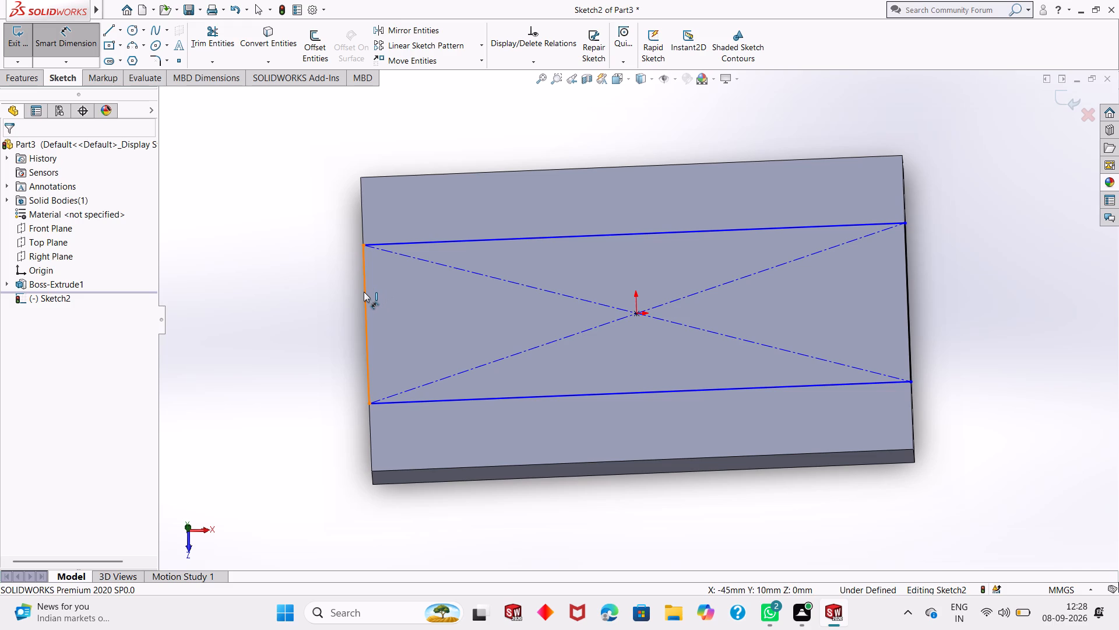
left_click(303, 317)
type("30")
key("Return")
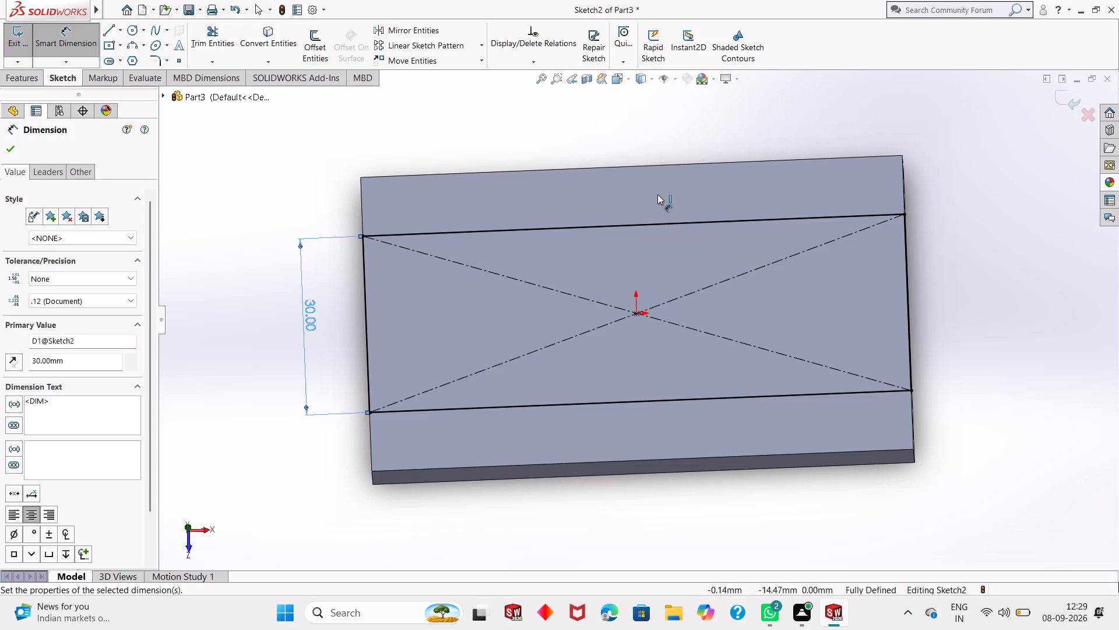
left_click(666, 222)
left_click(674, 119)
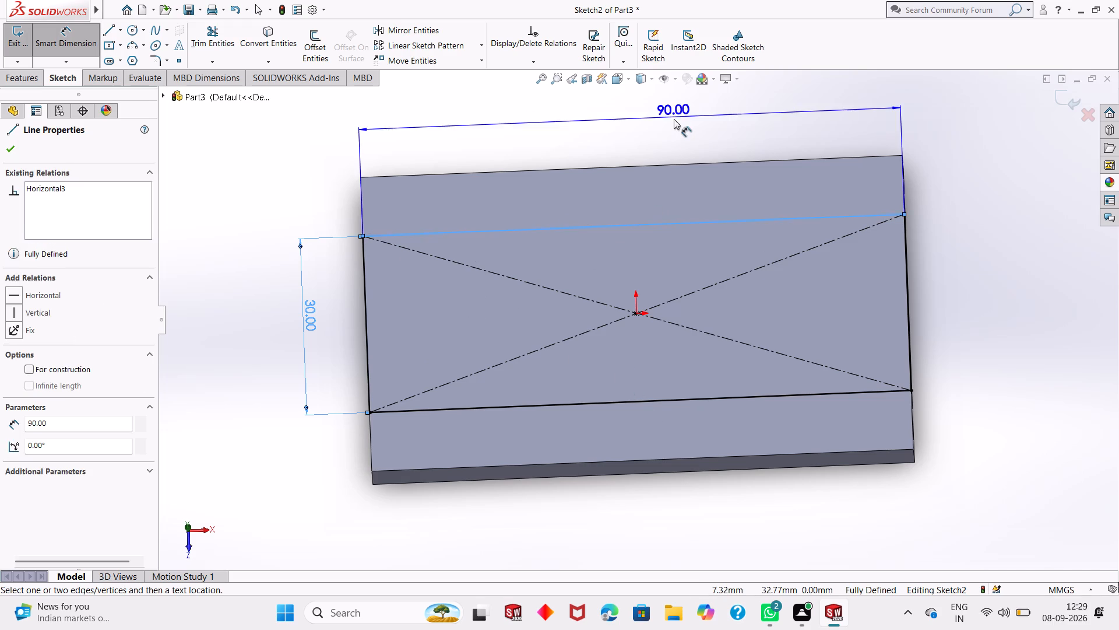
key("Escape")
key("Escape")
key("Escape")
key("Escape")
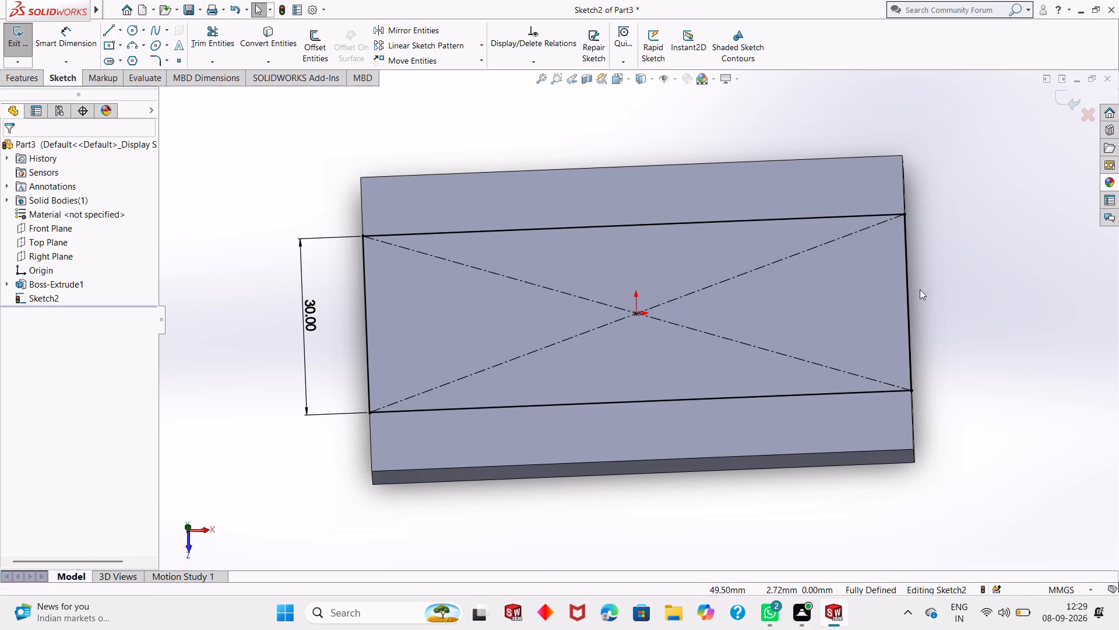
Examine the block and the rectangle sketched on its top face from several angles.
middle_click_drag(824, 377, 856, 300)
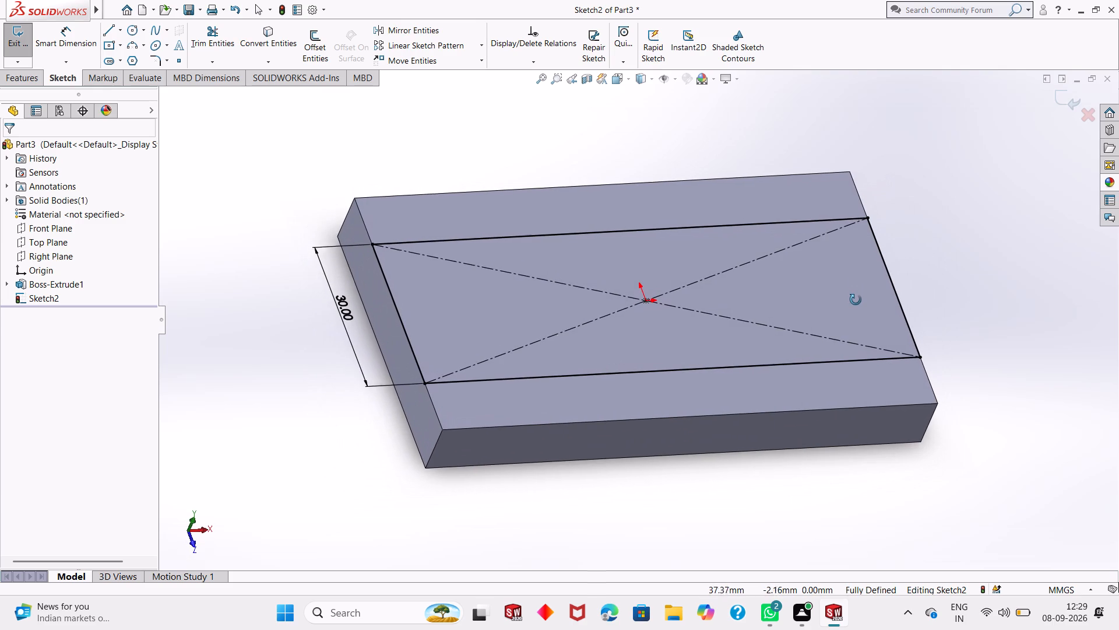
middle_click_drag(856, 300, 856, 301)
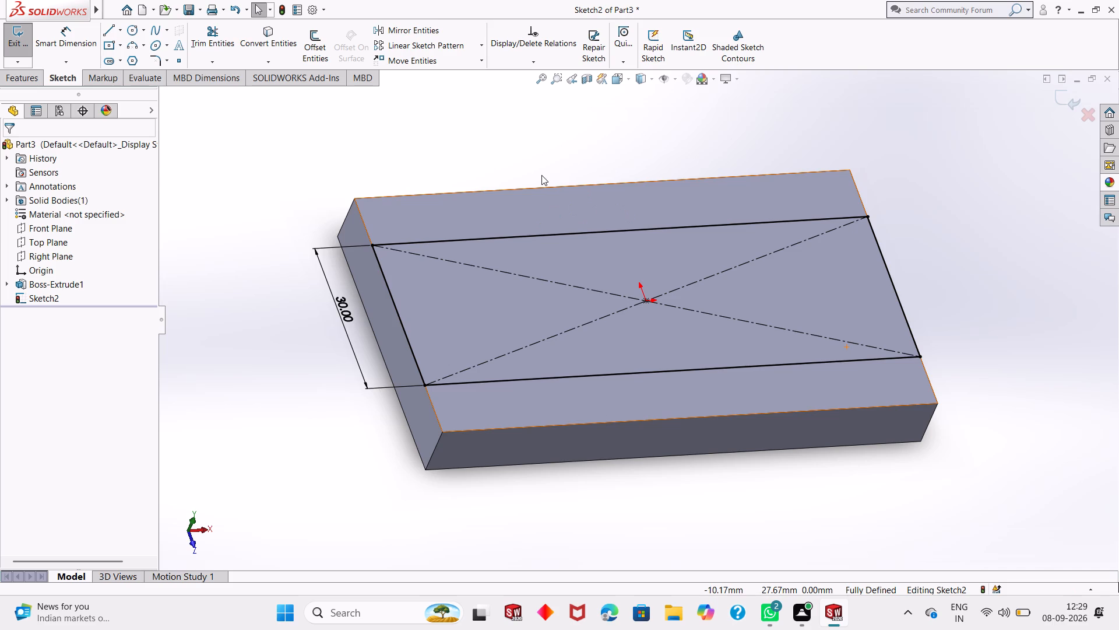
middle_click_drag(682, 337, 674, 390)
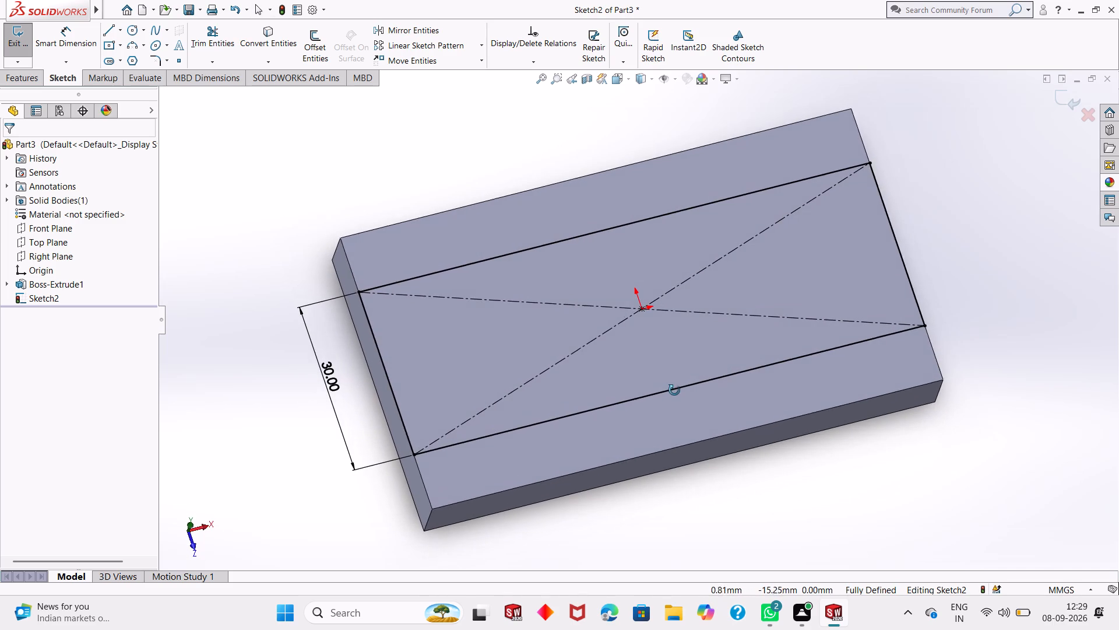
middle_click_drag(674, 390, 674, 391)
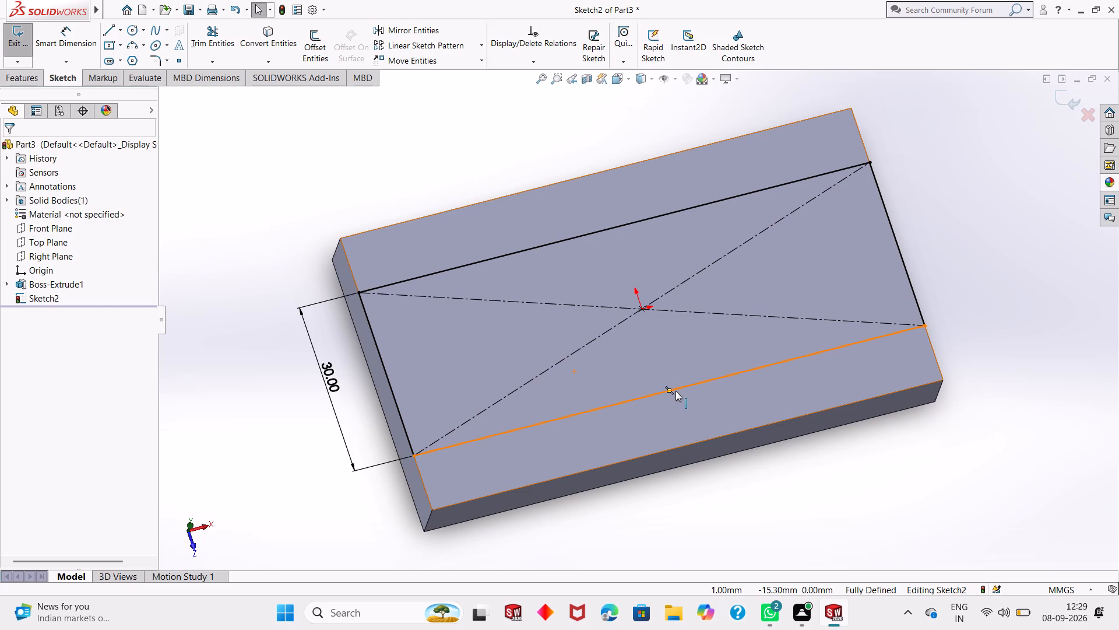
middle_click_drag(674, 387, 664, 298)
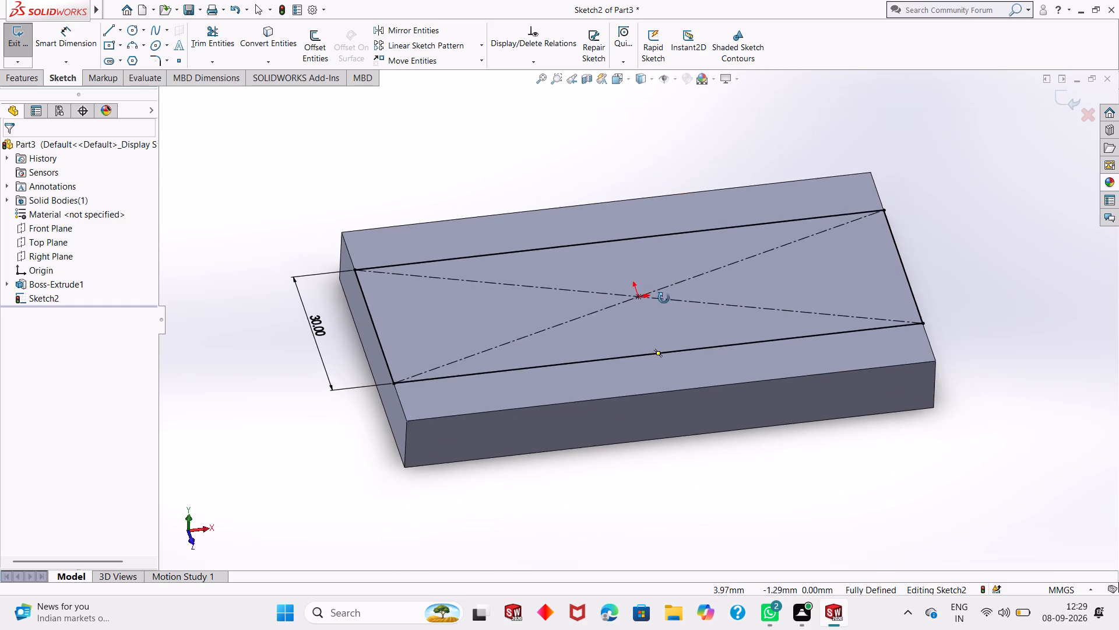
middle_click_drag(664, 298, 648, 284)
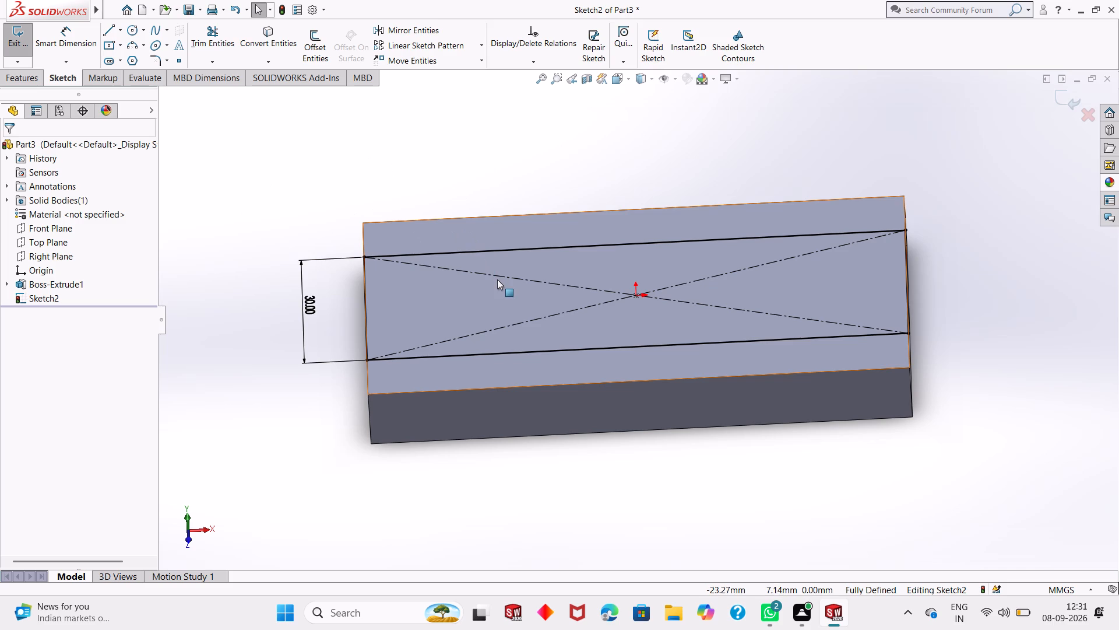
middle_click_drag(498, 280, 501, 313)
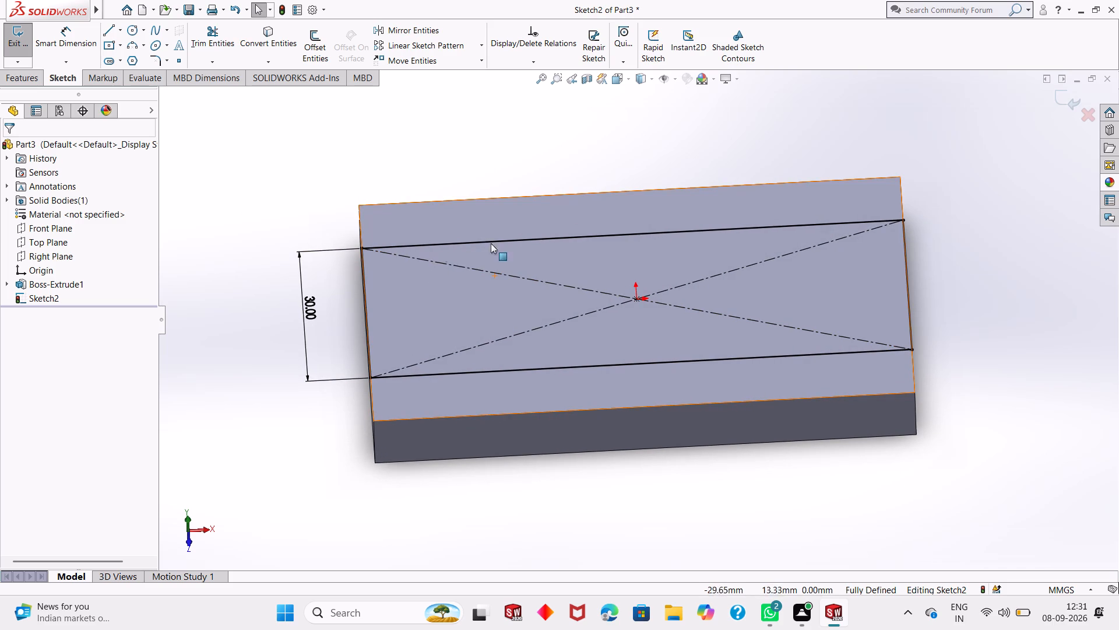
middle_click_drag(537, 254, 541, 278)
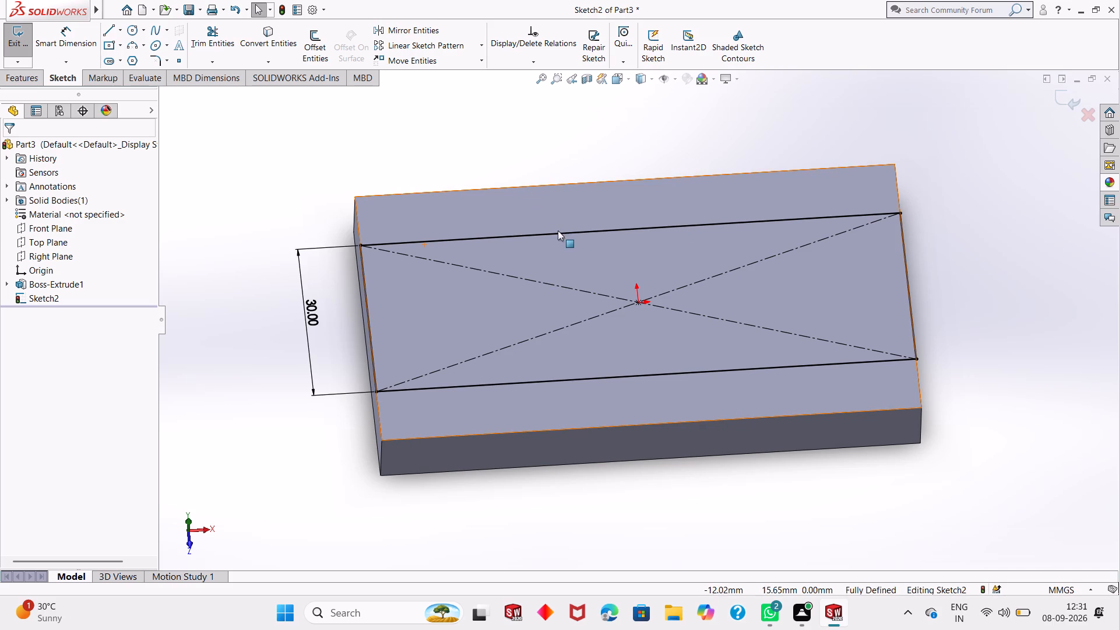
Extrude the 30 mm high top-face rectangle upward from the block as a blind boss with merged result.
left_click(15, 82)
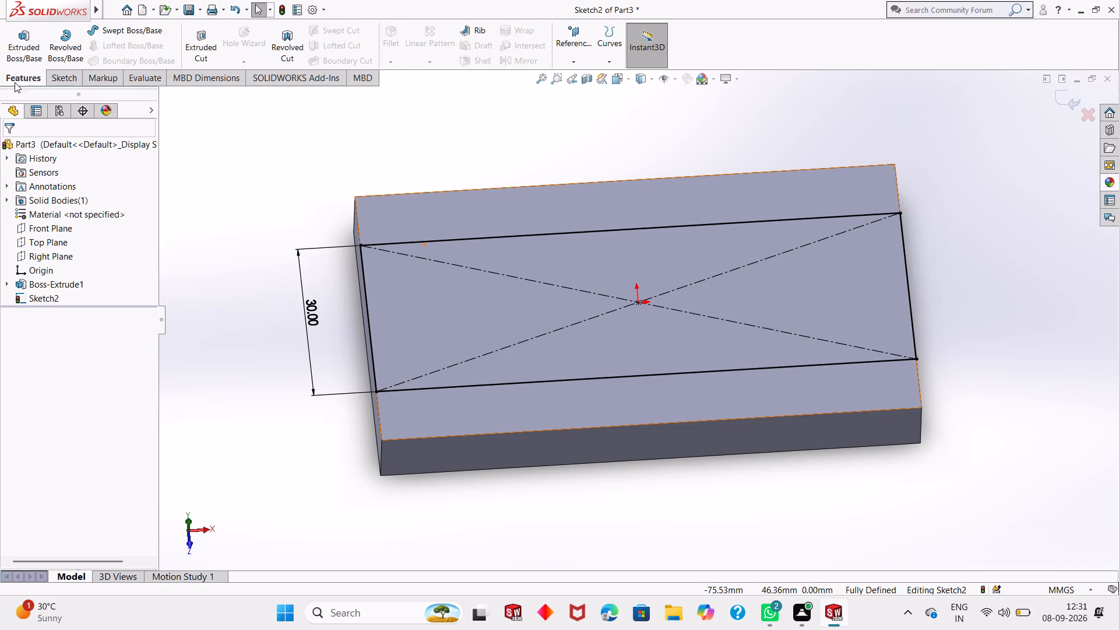
left_click(27, 55)
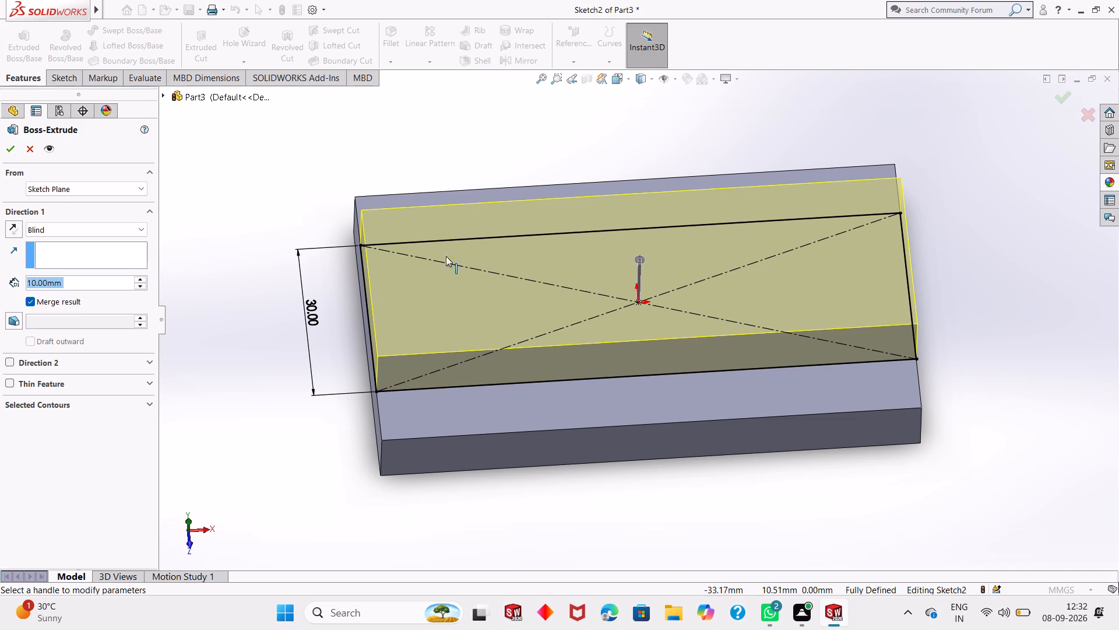
middle_click_drag(451, 292, 459, 251)
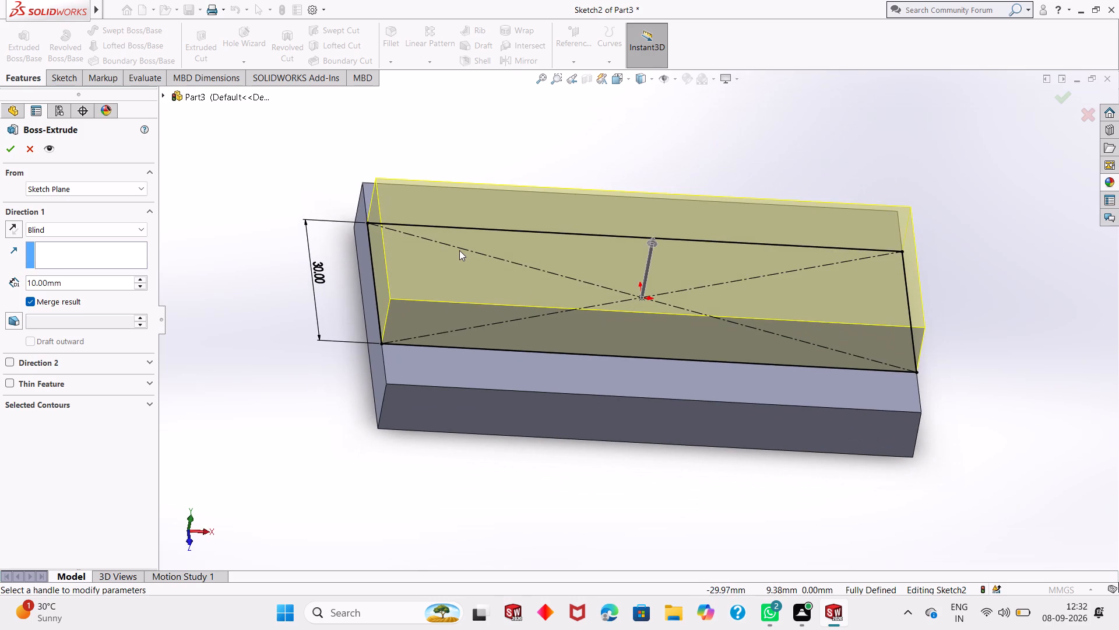
middle_click_drag(920, 369, 914, 251)
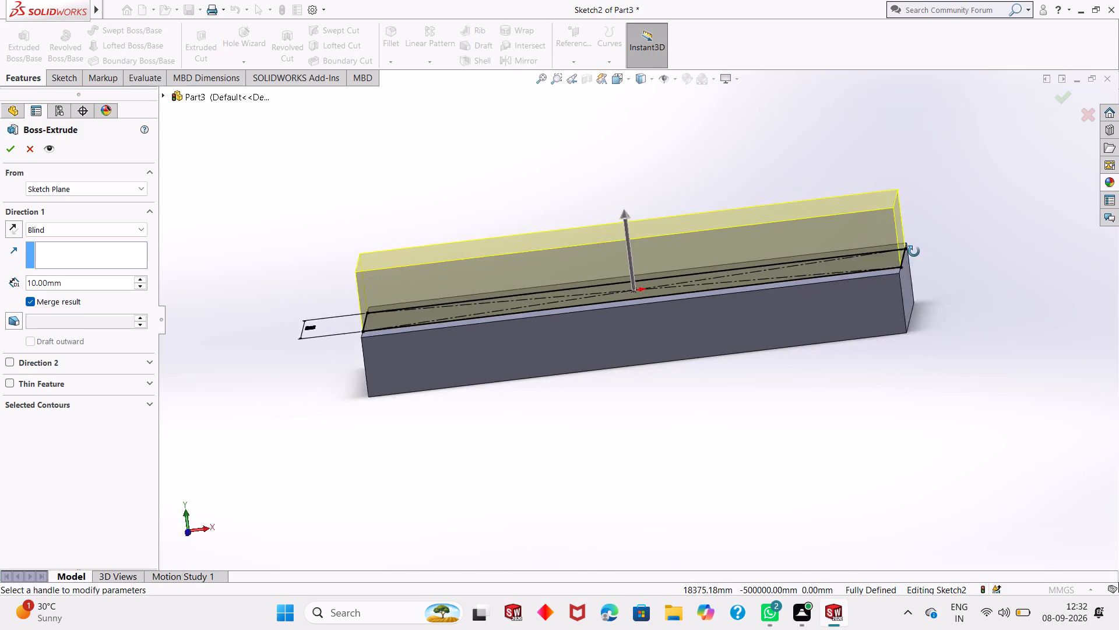
middle_click_drag(914, 251, 923, 295)
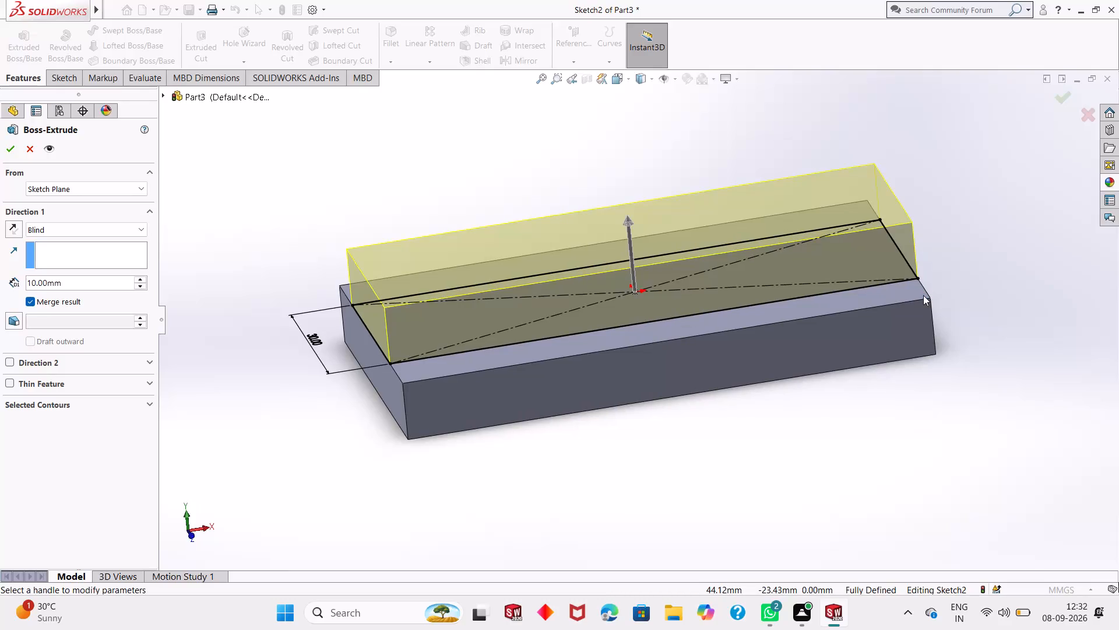
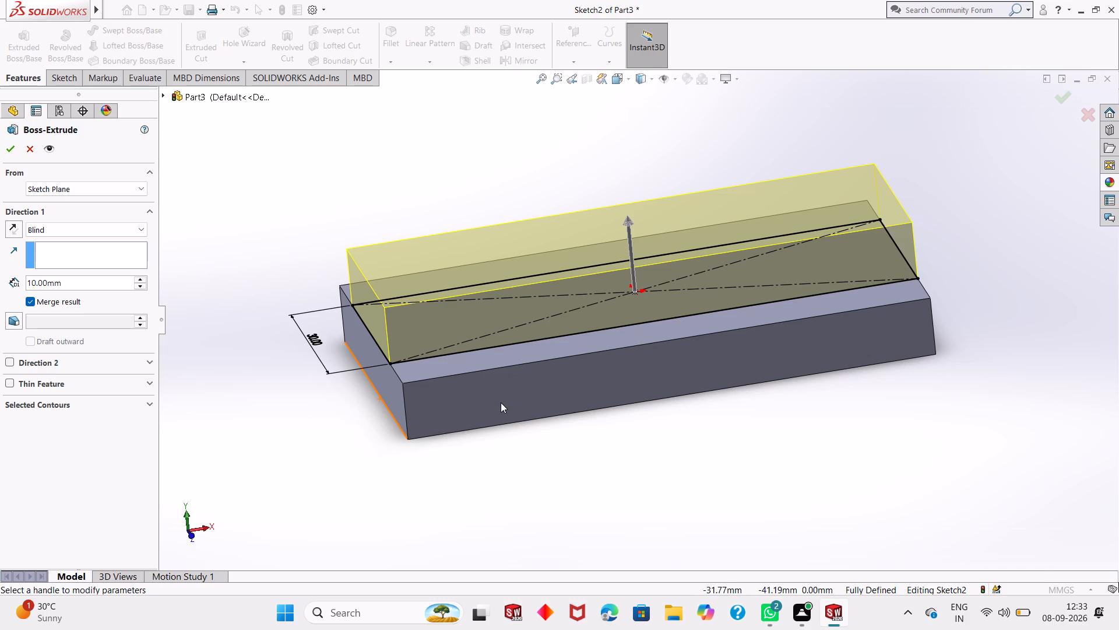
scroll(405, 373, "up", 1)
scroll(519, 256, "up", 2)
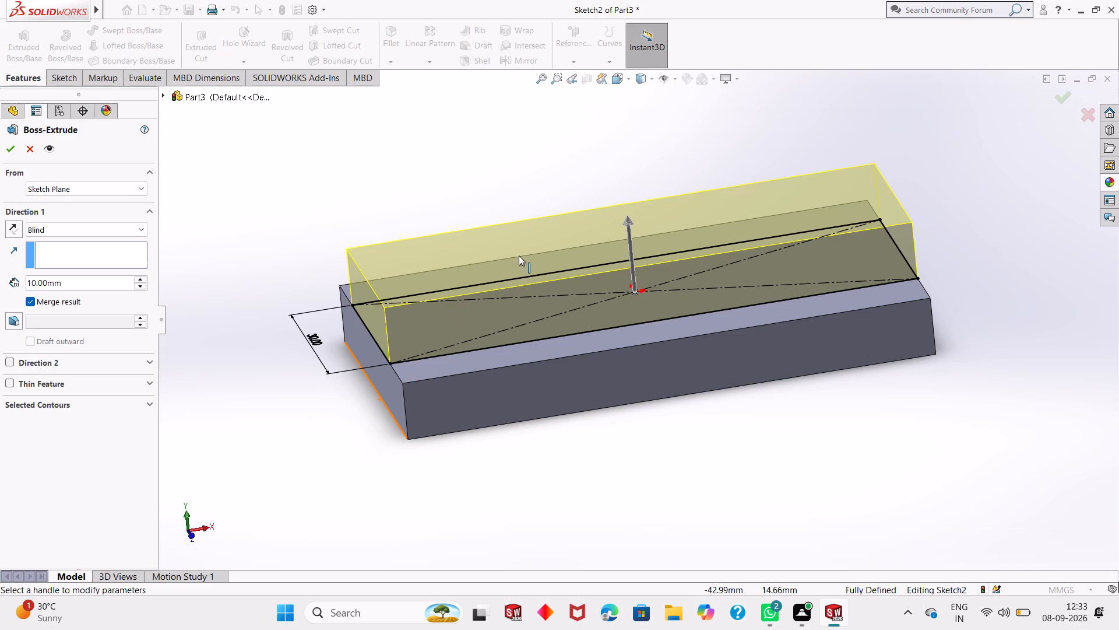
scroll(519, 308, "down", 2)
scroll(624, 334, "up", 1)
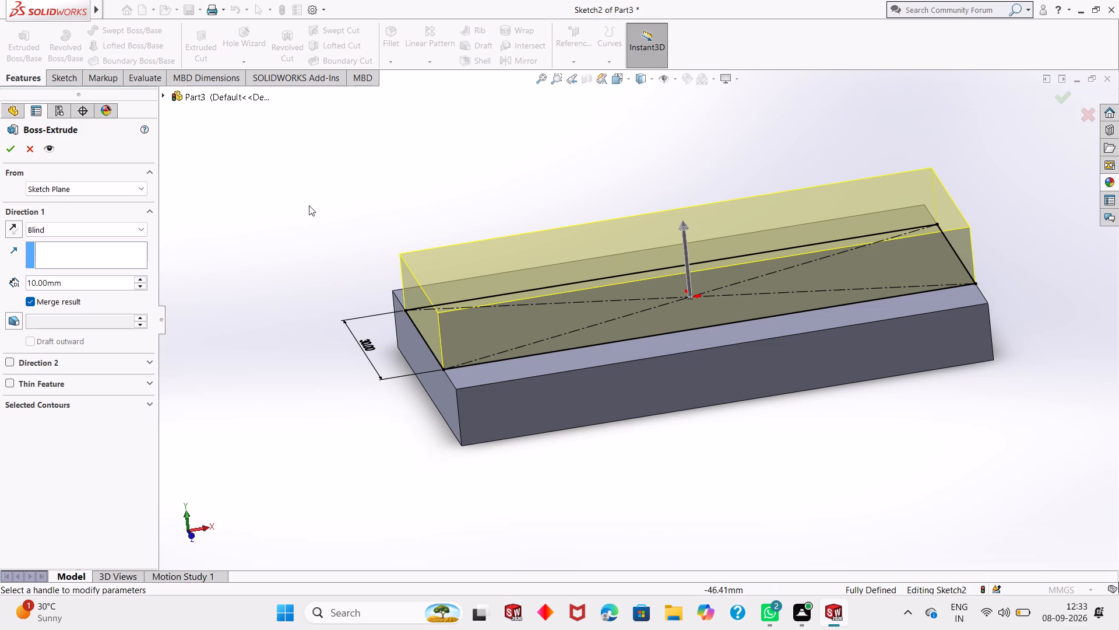
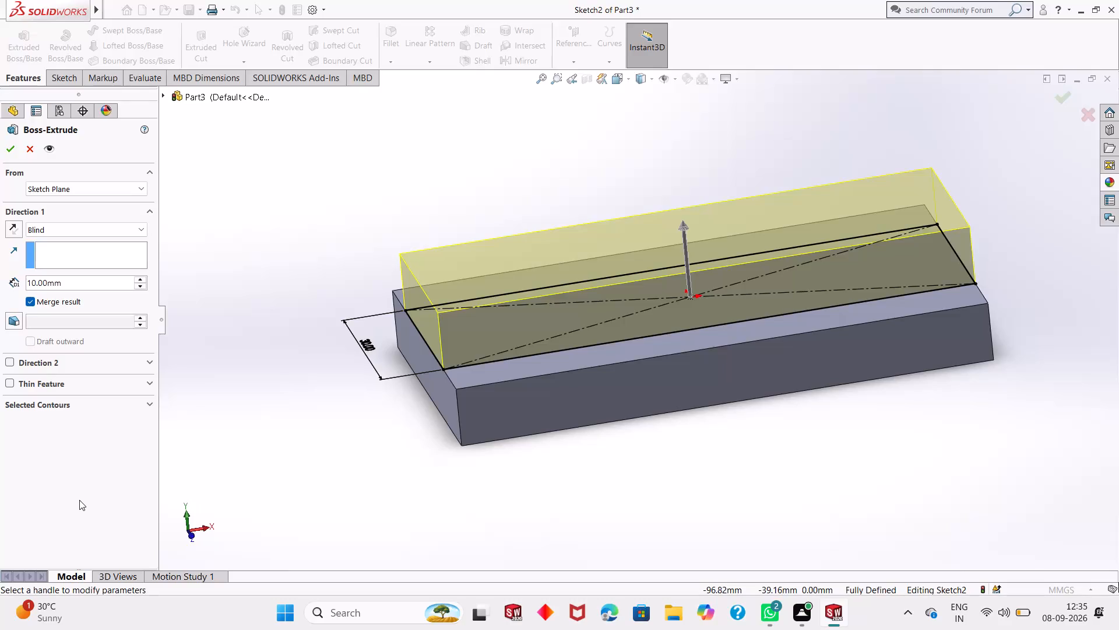
Cancel the boss extrusion, undo the 30 mm wide centre rectangle on the block's top face, and exit that sketch.
key("Escape")
key("Escape")
key("Escape")
key("Escape")
key("Escape")
key("Escape")
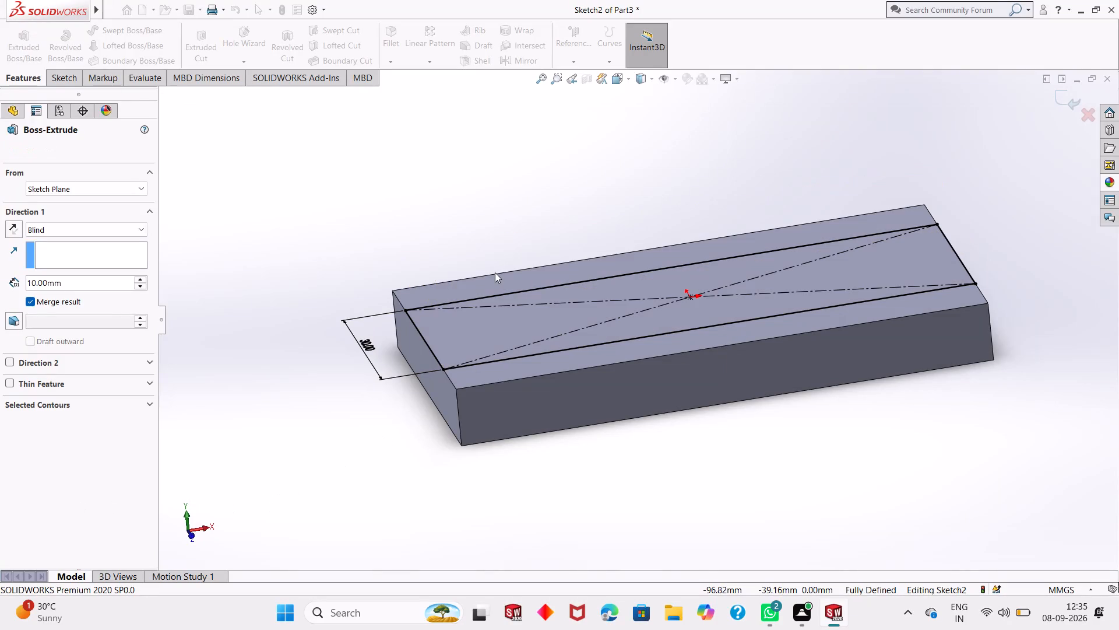
key("ctrl+z")
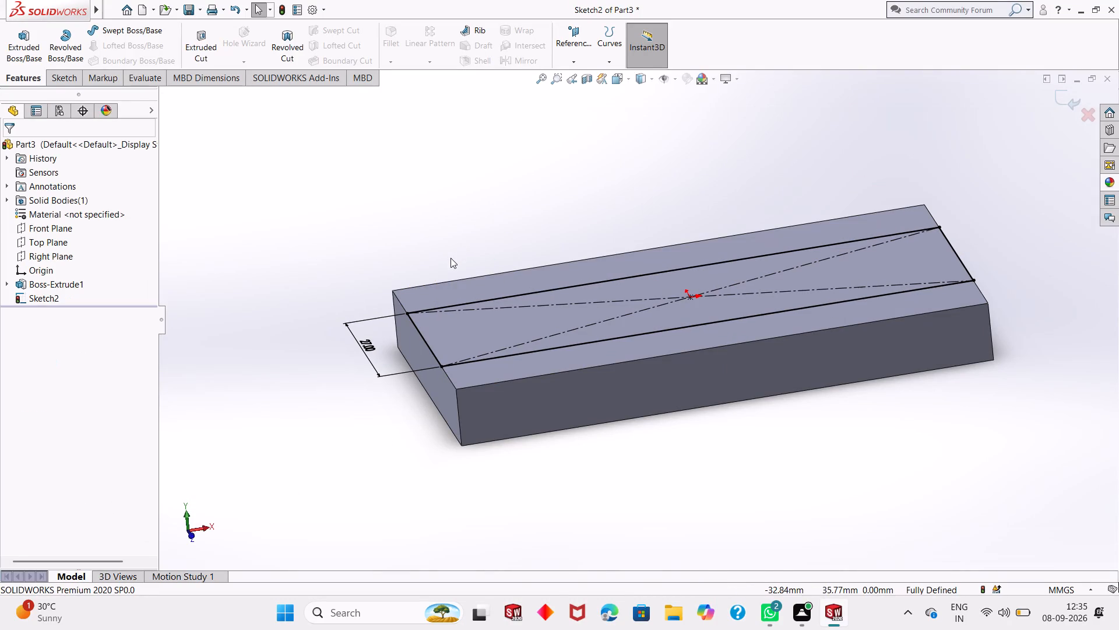
key("ctrl+z")
key("ctrl+z")
key("ctrl+z")
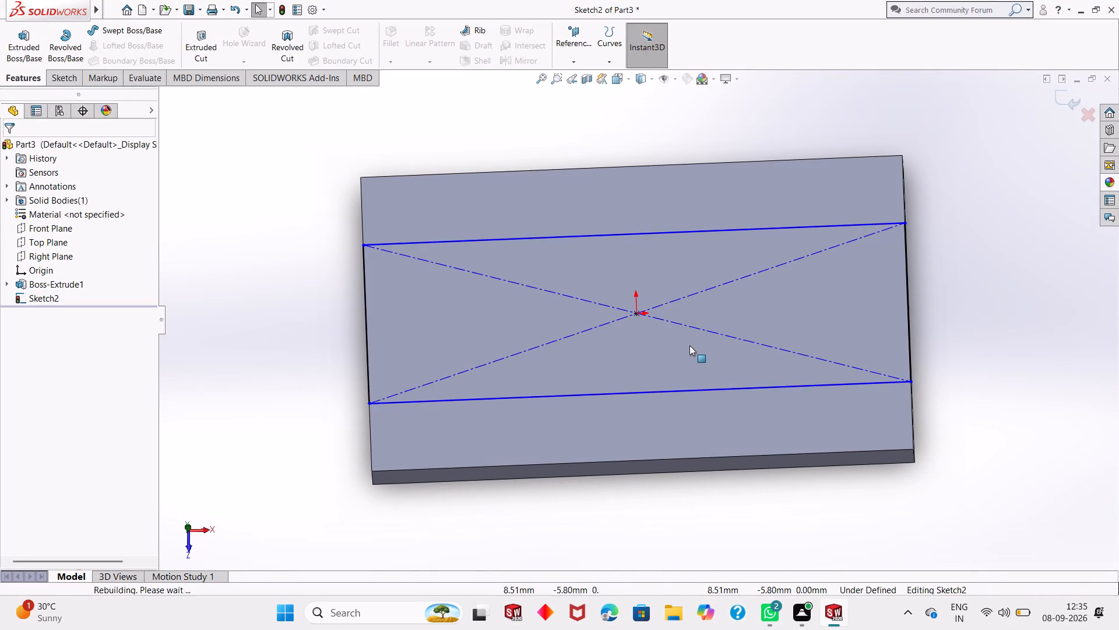
left_click(1065, 100)
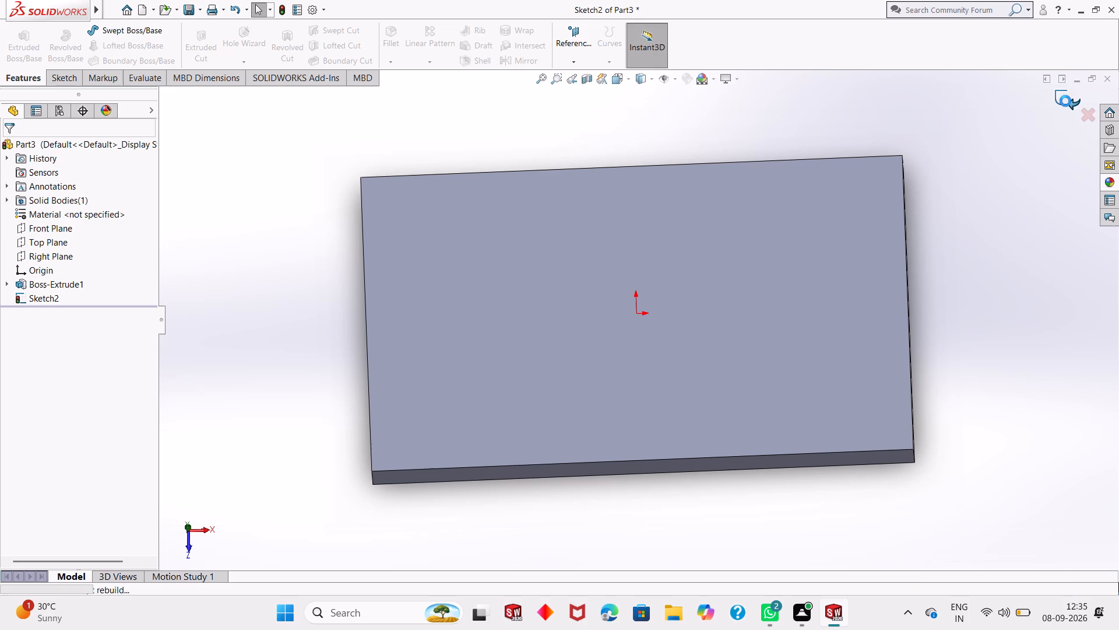
Create a reference plane from the Front Plane with a 0 mm offset.
left_click(565, 57)
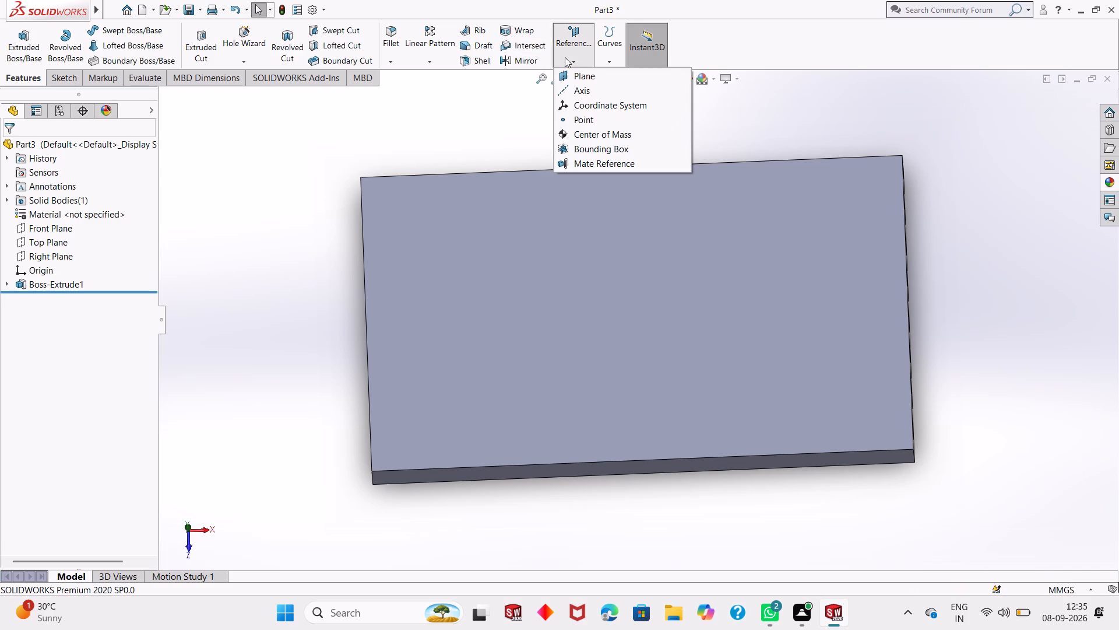
left_click(576, 72)
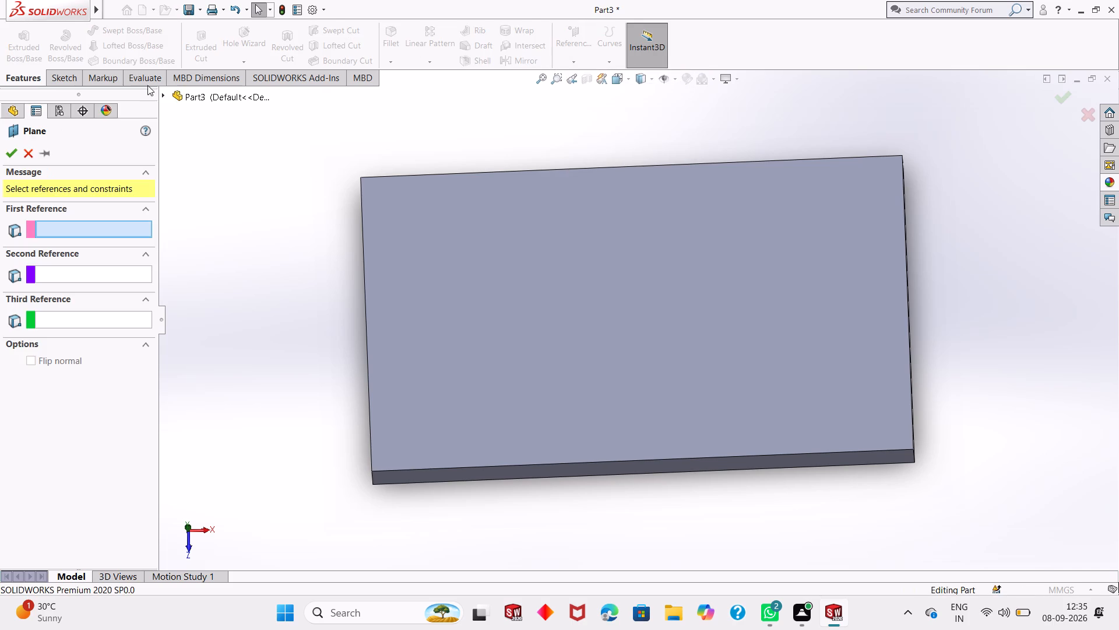
left_click(192, 95)
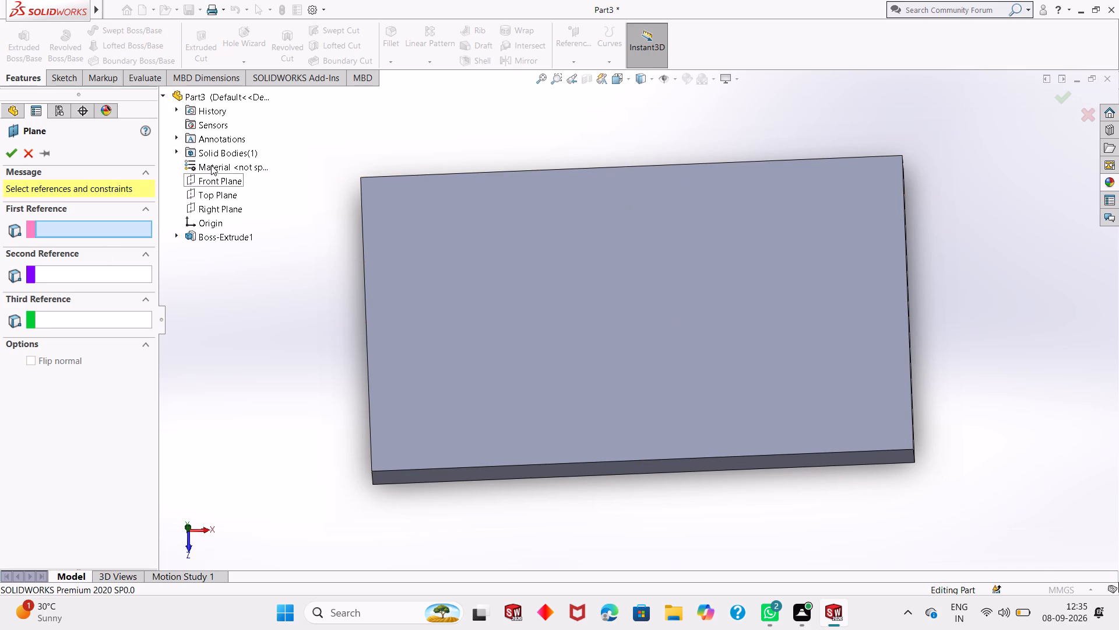
left_click(216, 183)
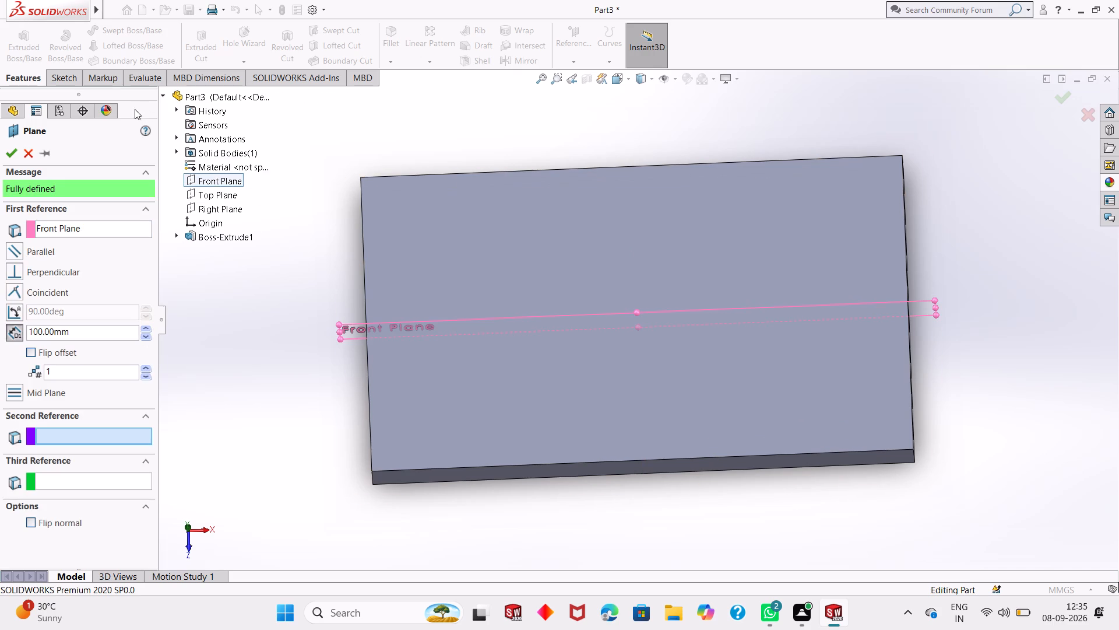
middle_click_drag(479, 358, 489, 290)
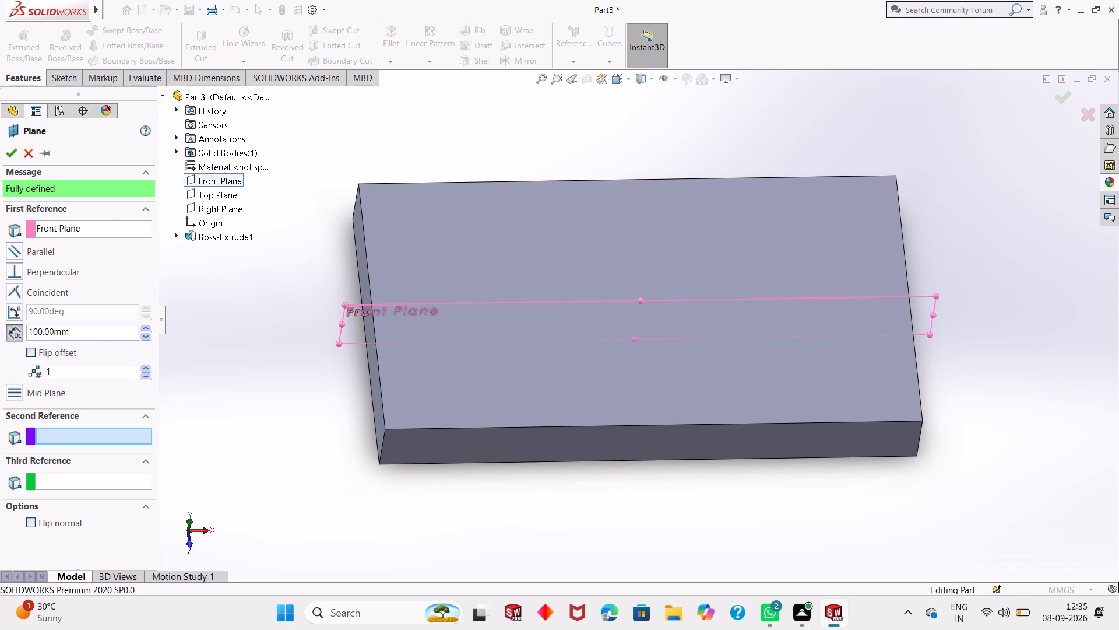
double_click(97, 325)
key("0")
key("Return")
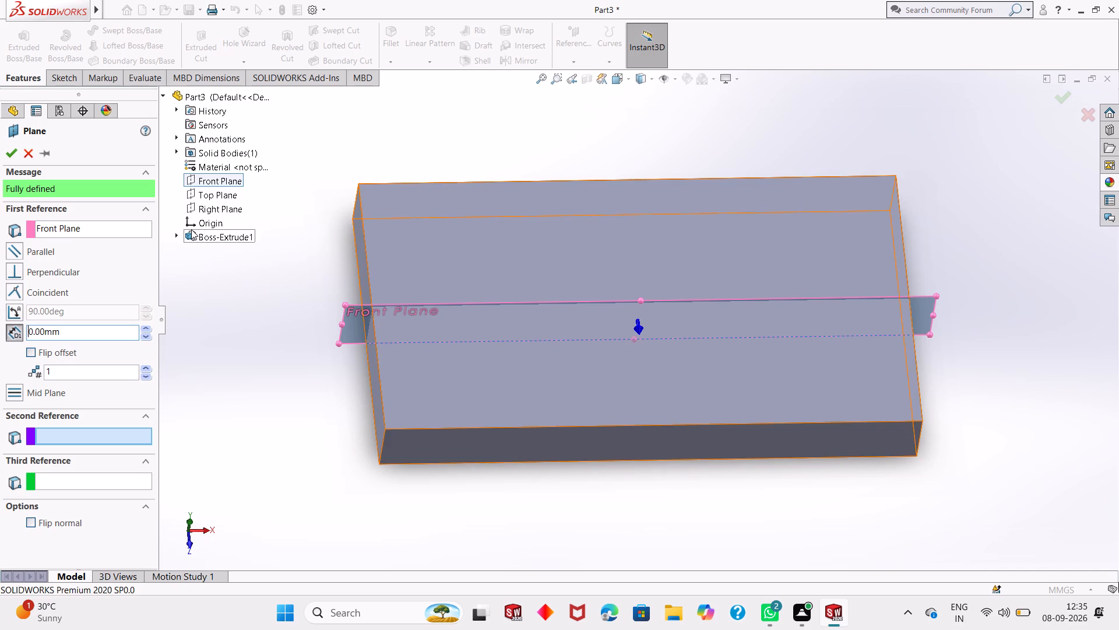
left_click(10, 151)
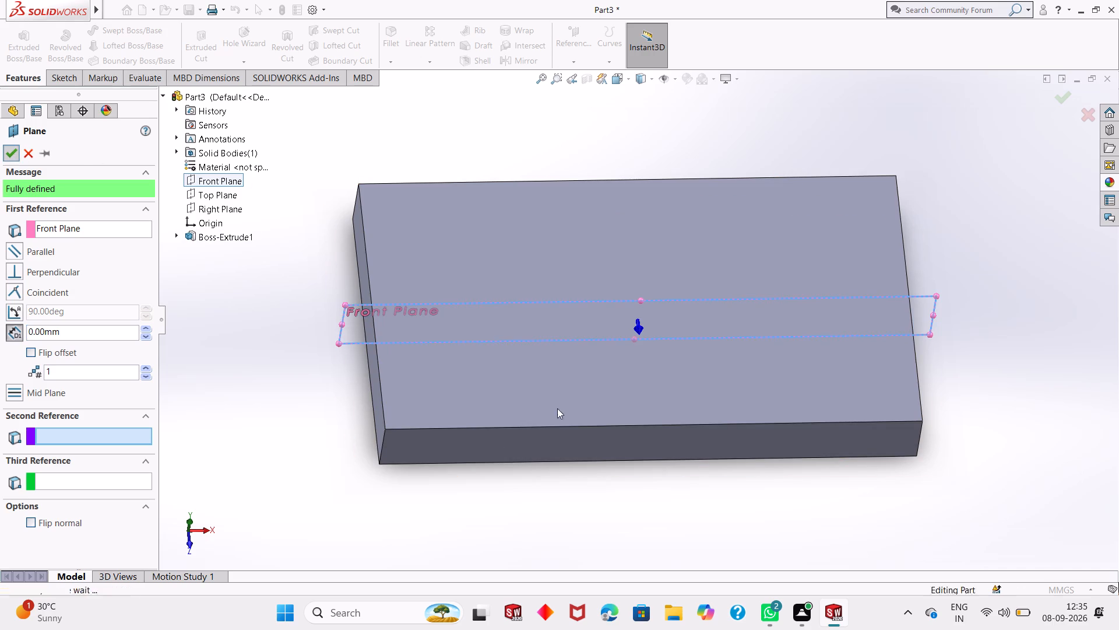
On the new plane, sketch a horizontal midpoint line above the block, centred over the origin, with a 31.5 mm half-length.
left_click(927, 311)
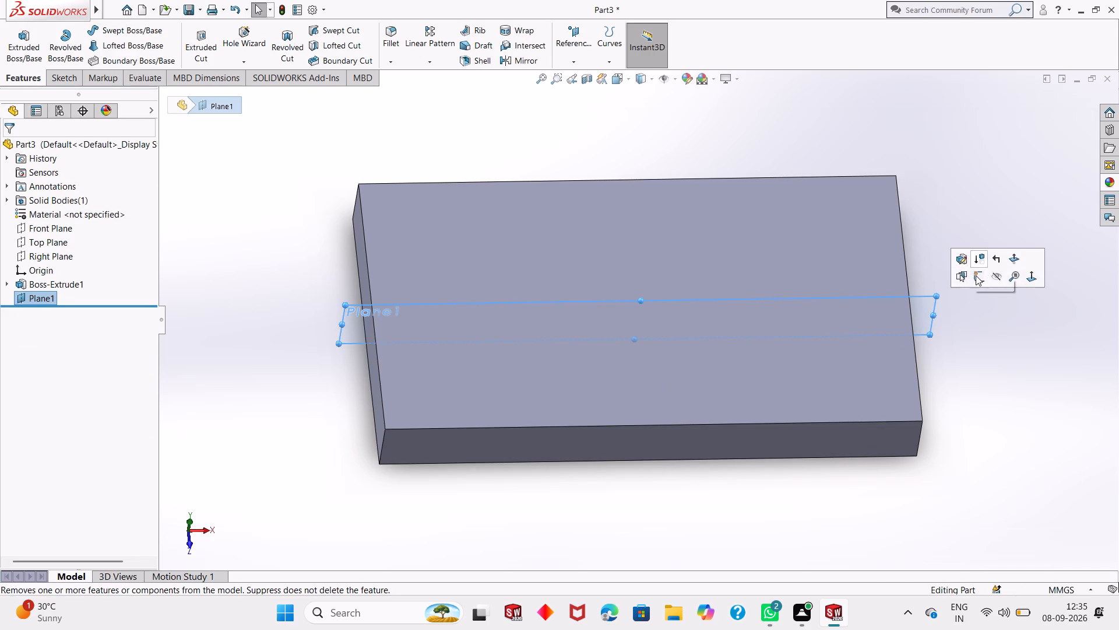
left_click(974, 277)
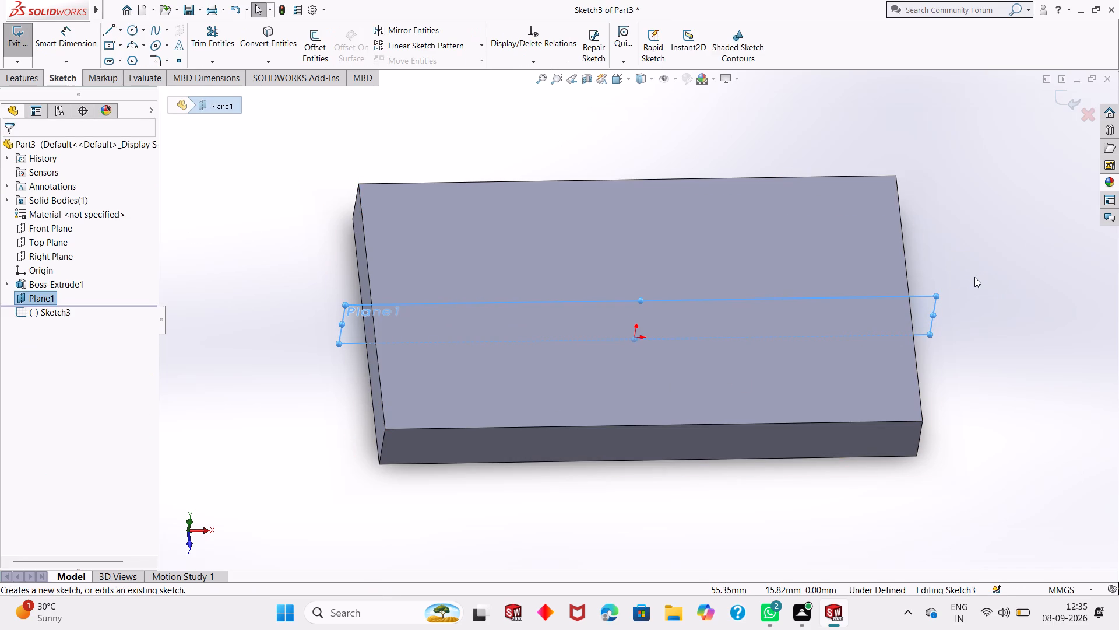
key("ctrl+8")
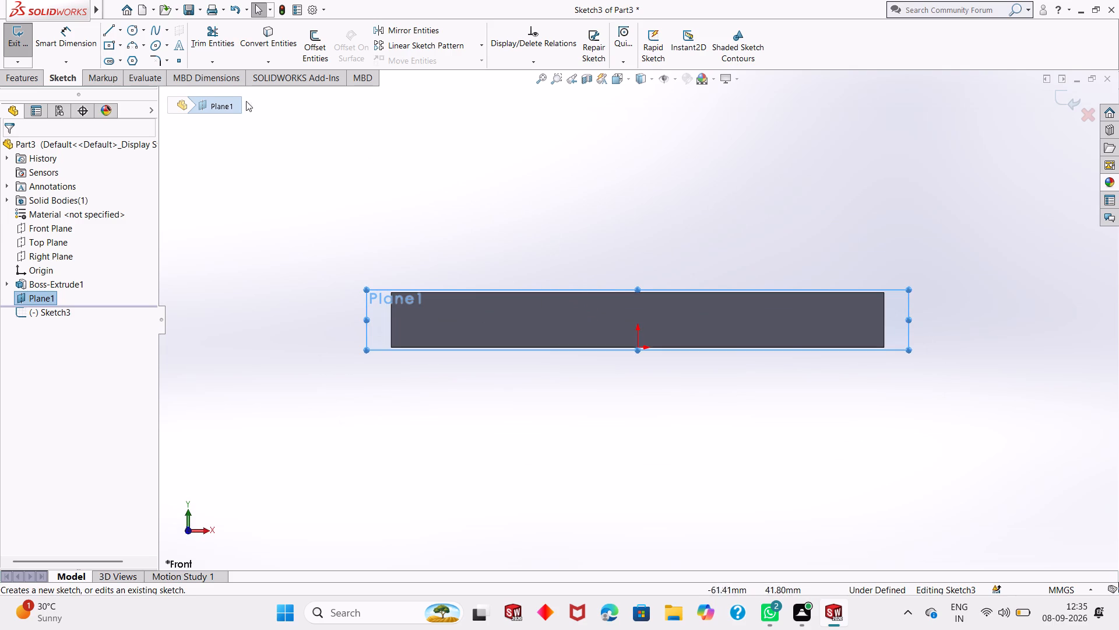
left_click(122, 33)
left_click(139, 73)
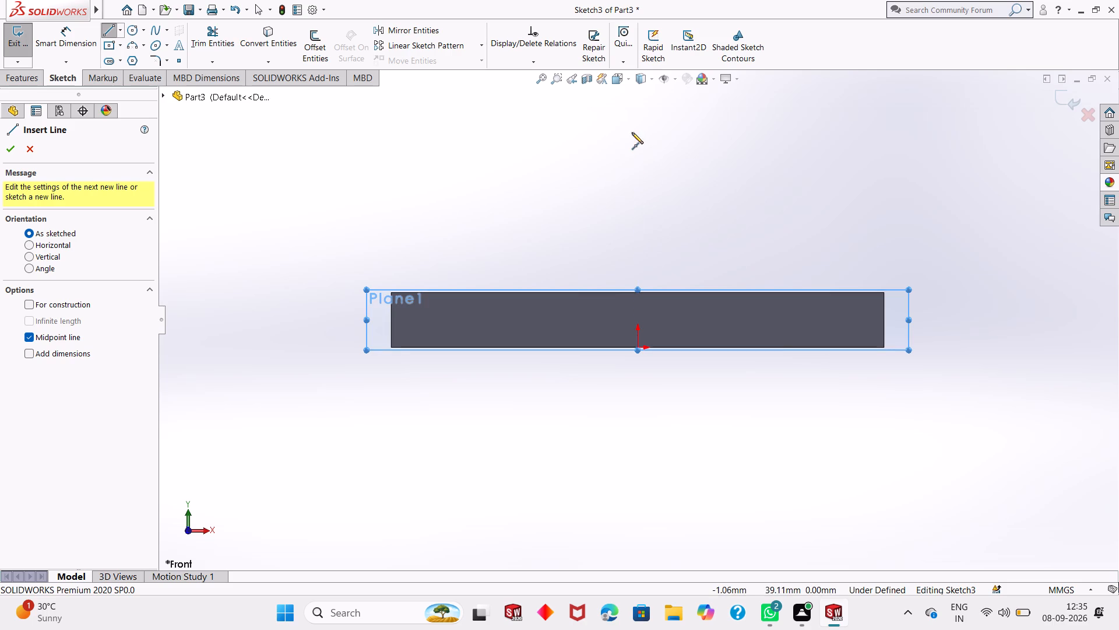
left_click(639, 116)
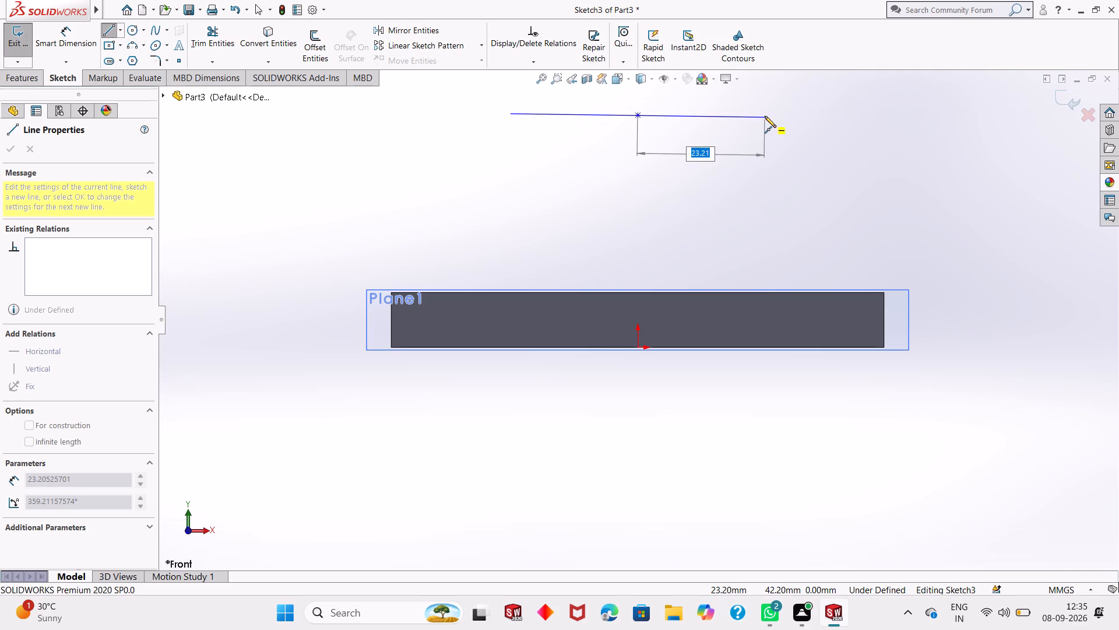
type("31.5")
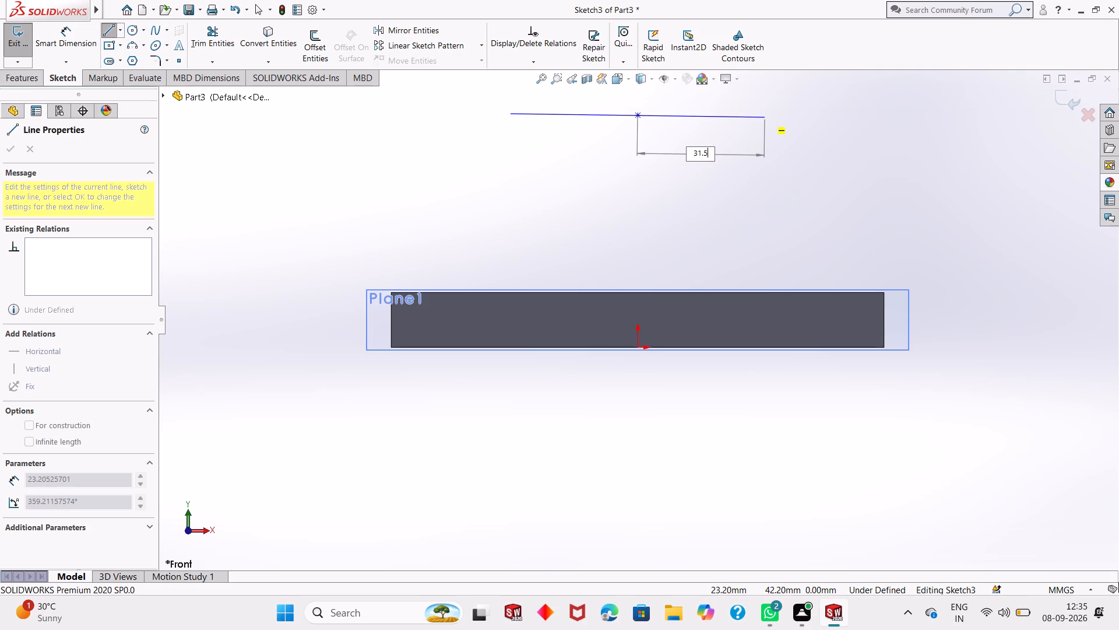
key("Return")
right_click(765, 116)
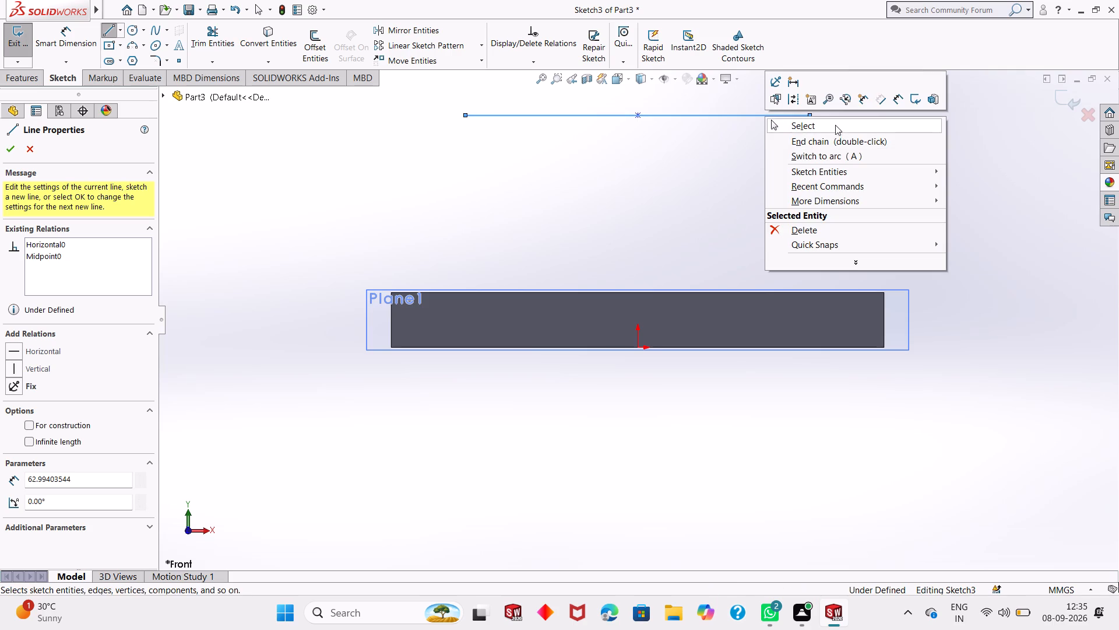
left_click(835, 125)
Dimension the horizontal line's full length as 63 mm.
left_click(79, 40)
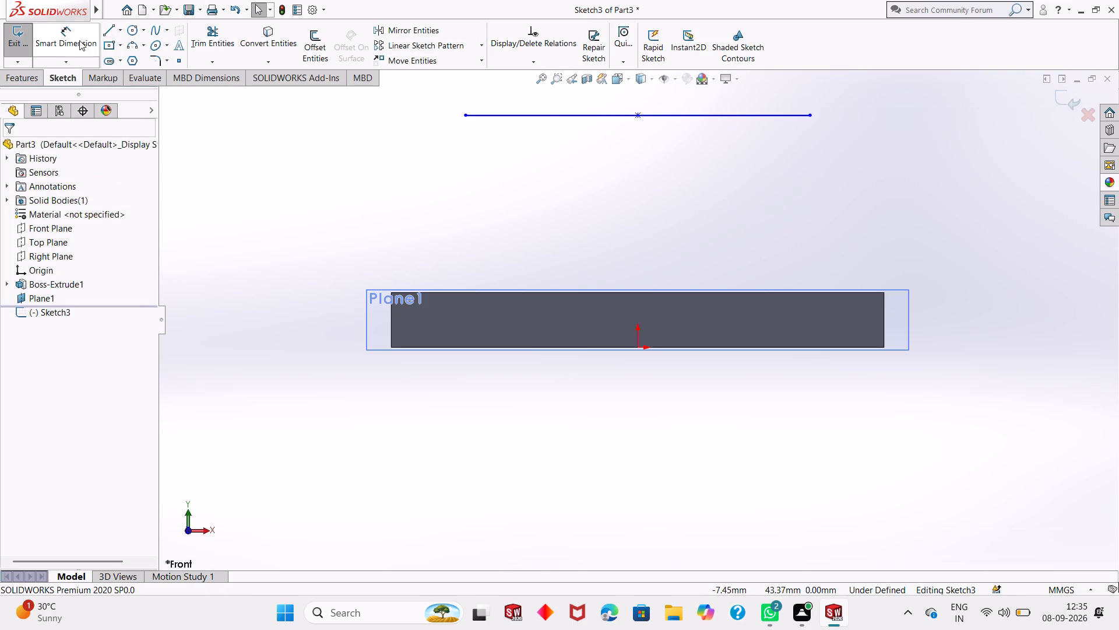
left_click(537, 115)
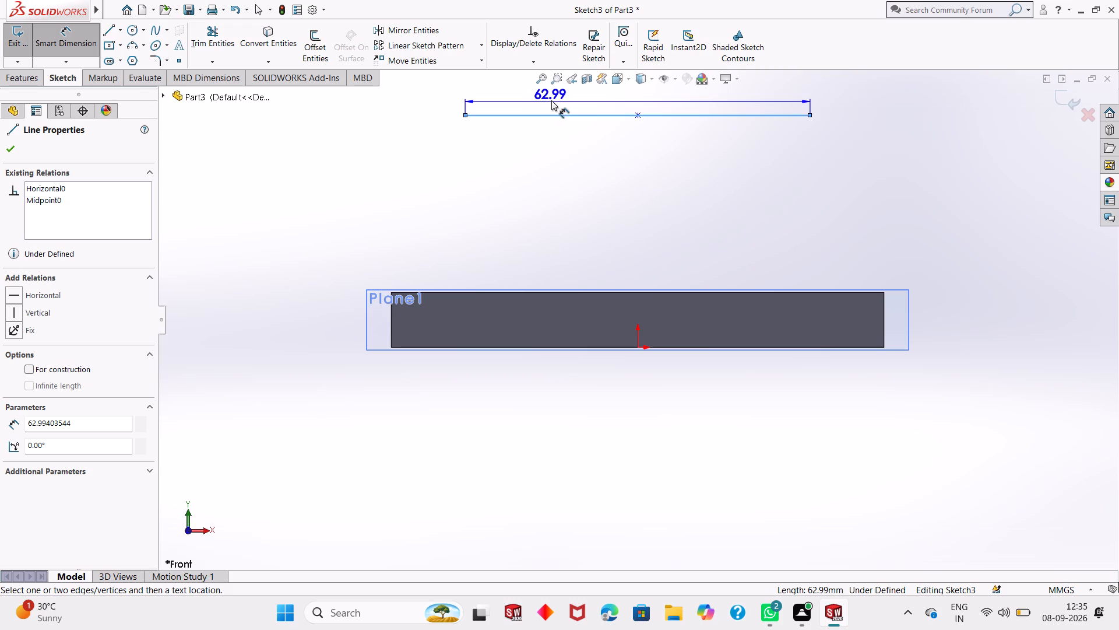
left_click(599, 105)
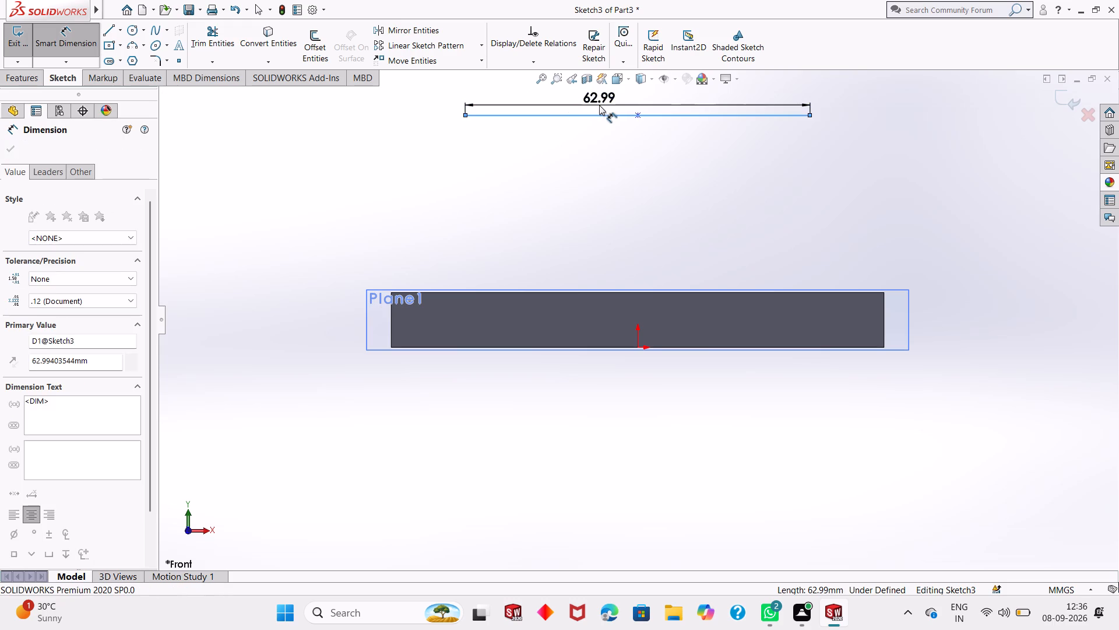
type("63")
key("Return")
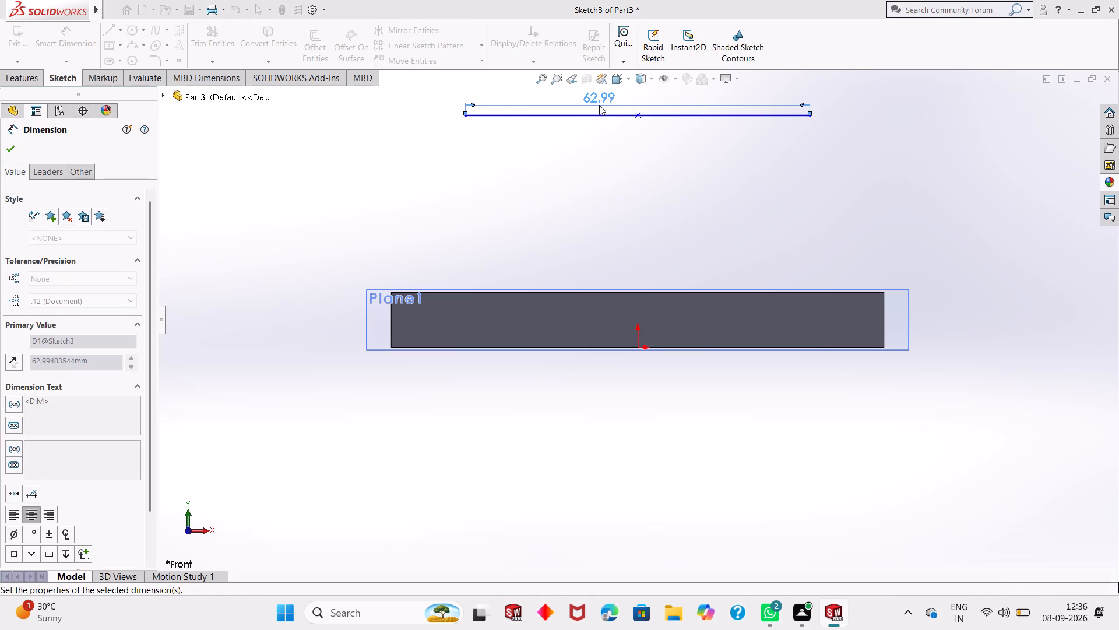
right_click(803, 147)
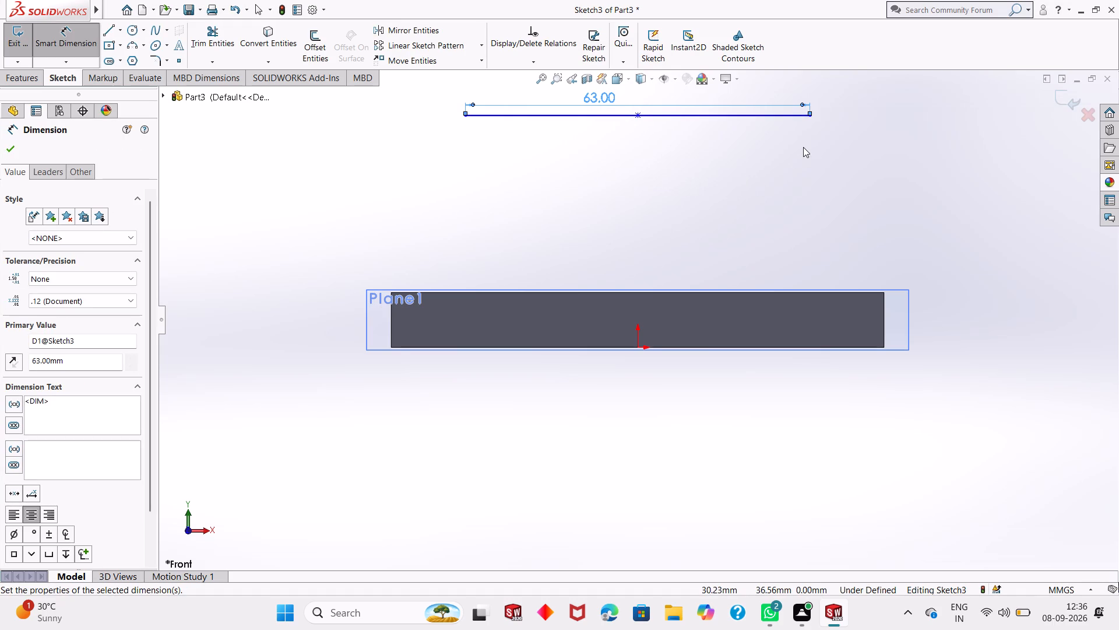
left_click(856, 183)
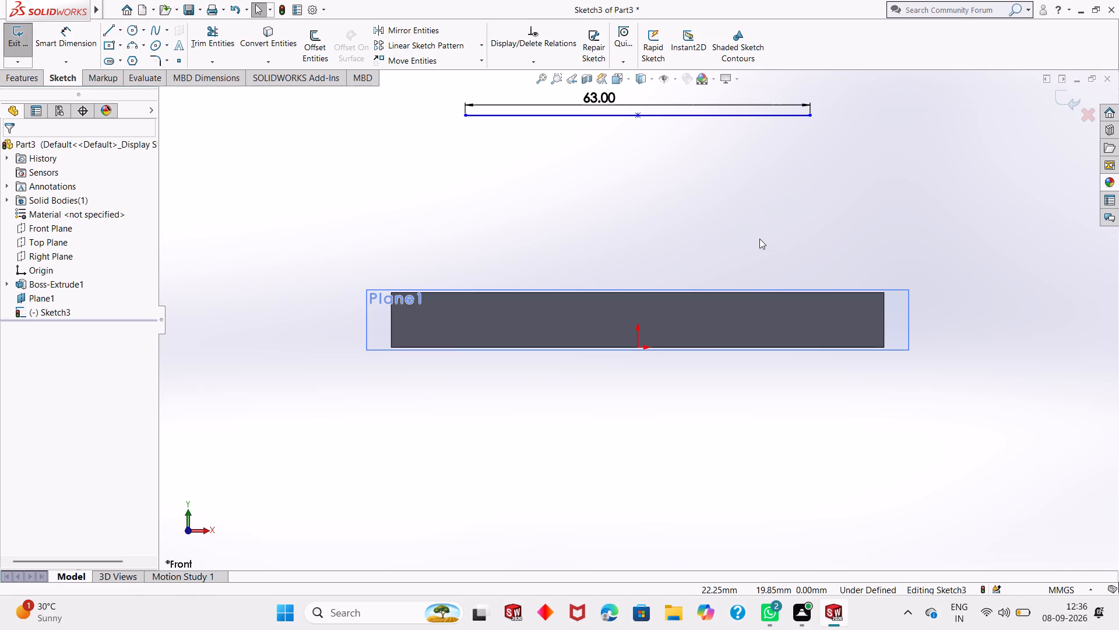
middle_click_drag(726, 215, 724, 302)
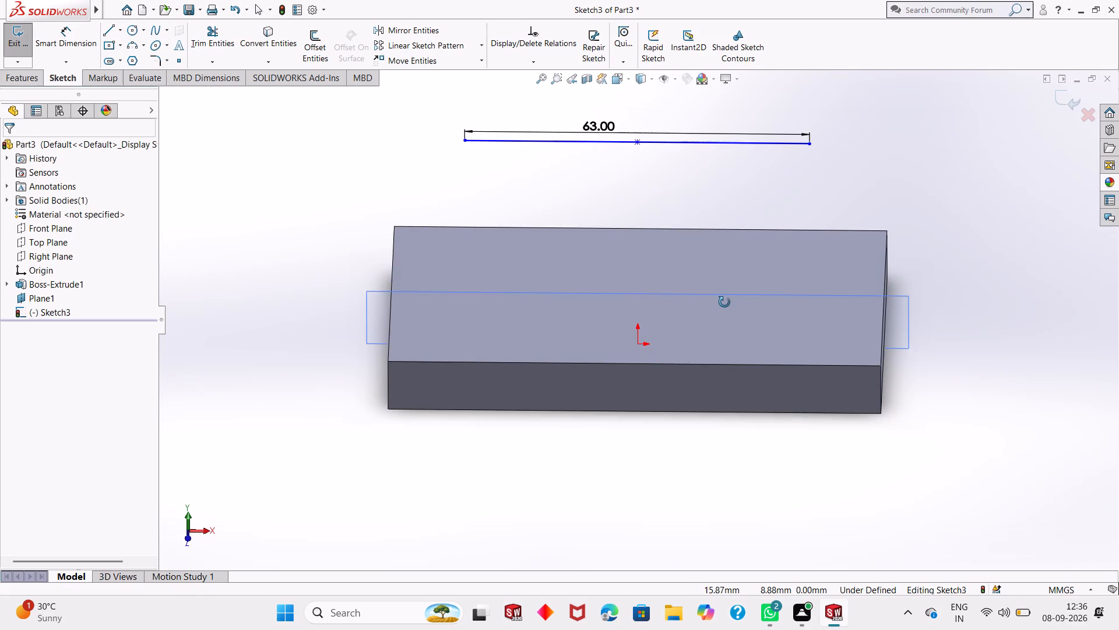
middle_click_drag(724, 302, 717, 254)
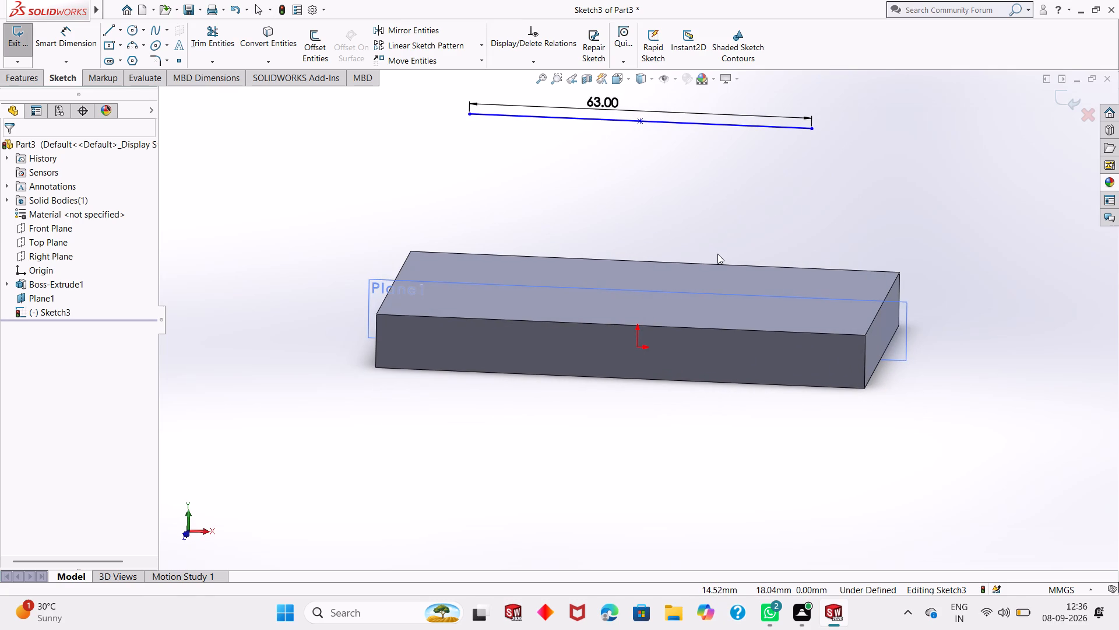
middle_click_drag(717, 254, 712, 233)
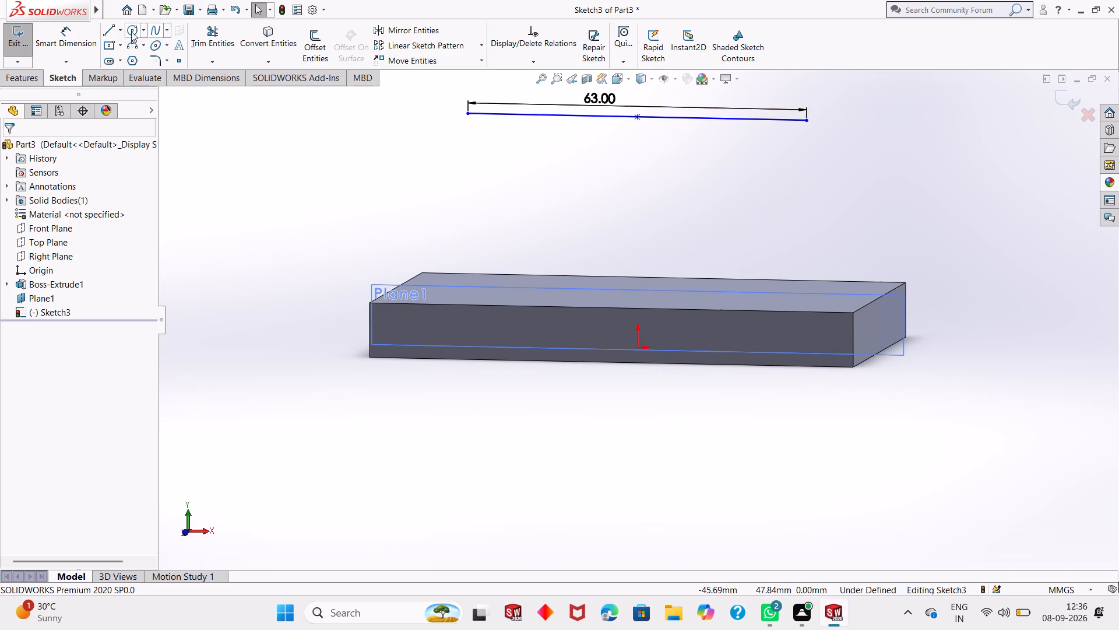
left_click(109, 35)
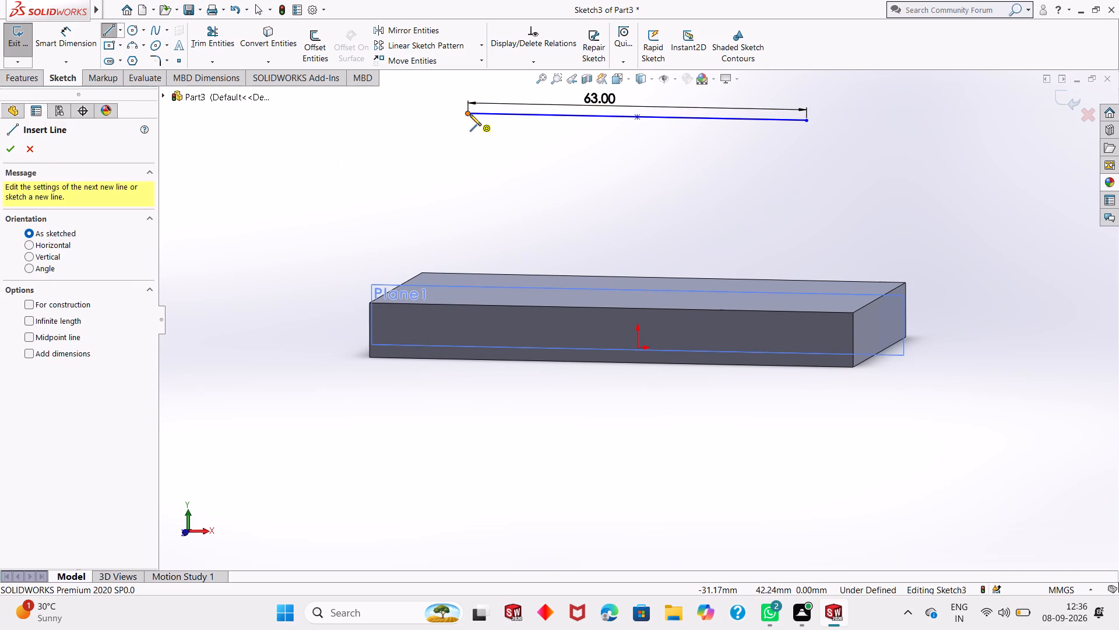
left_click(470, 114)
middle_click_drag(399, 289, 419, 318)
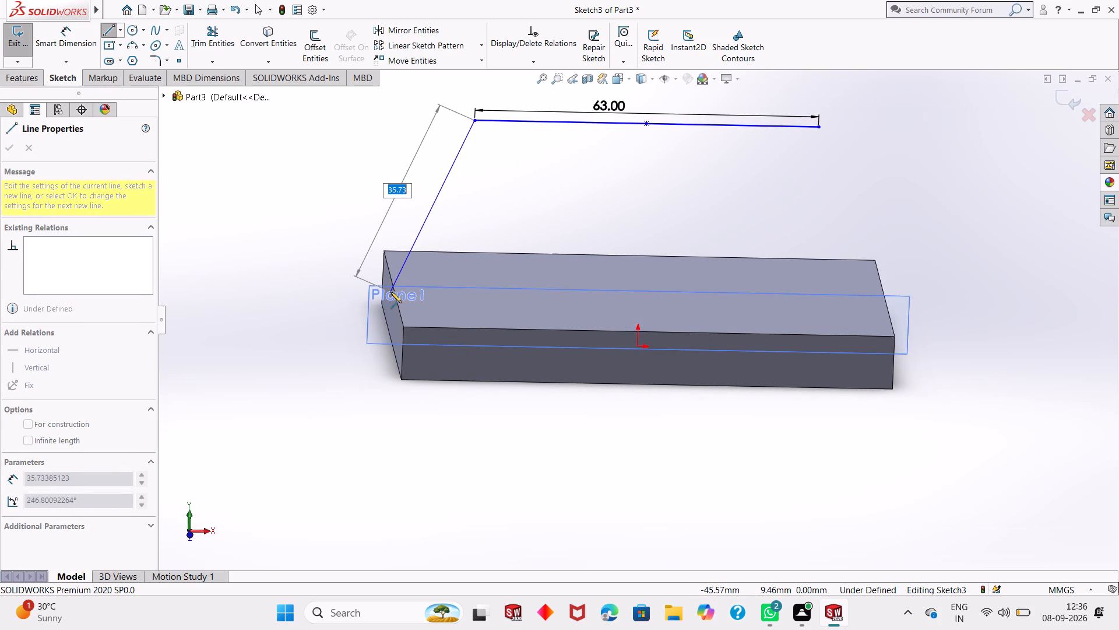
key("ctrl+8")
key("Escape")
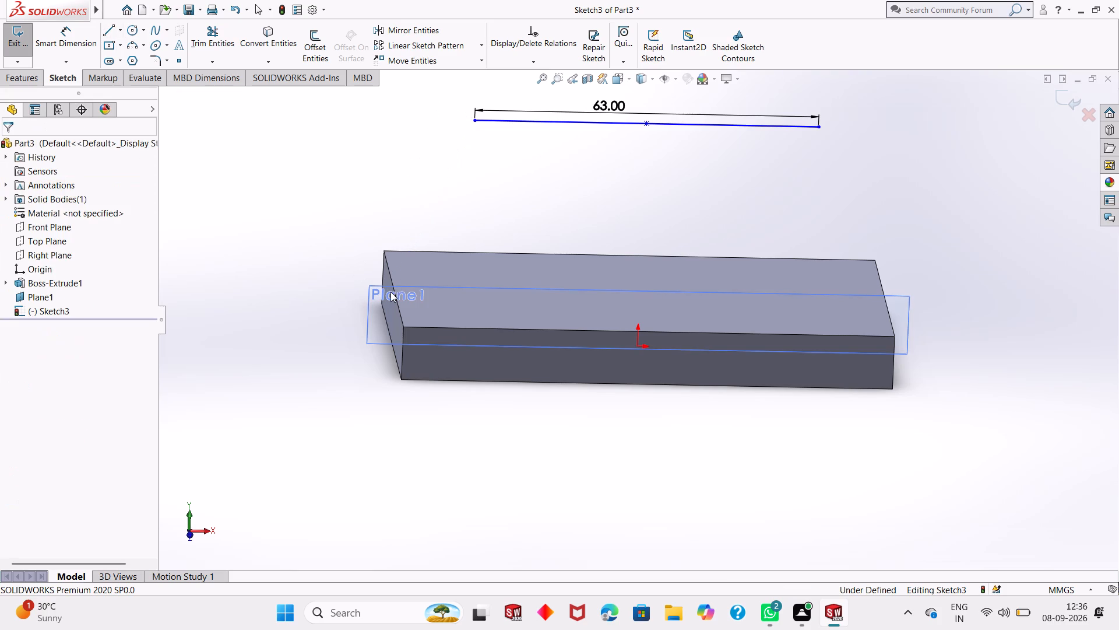
Draw a slanted line about 35 mm long from the 63 mm line's left end to the block's upper-left corner.
key("ctrl+8")
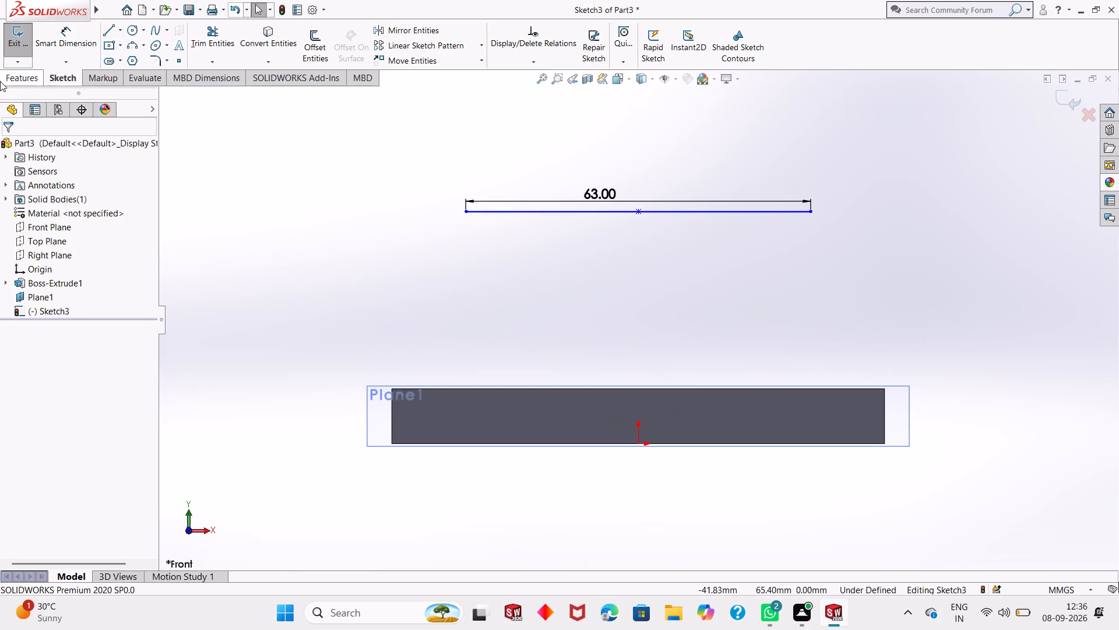
left_click(111, 26)
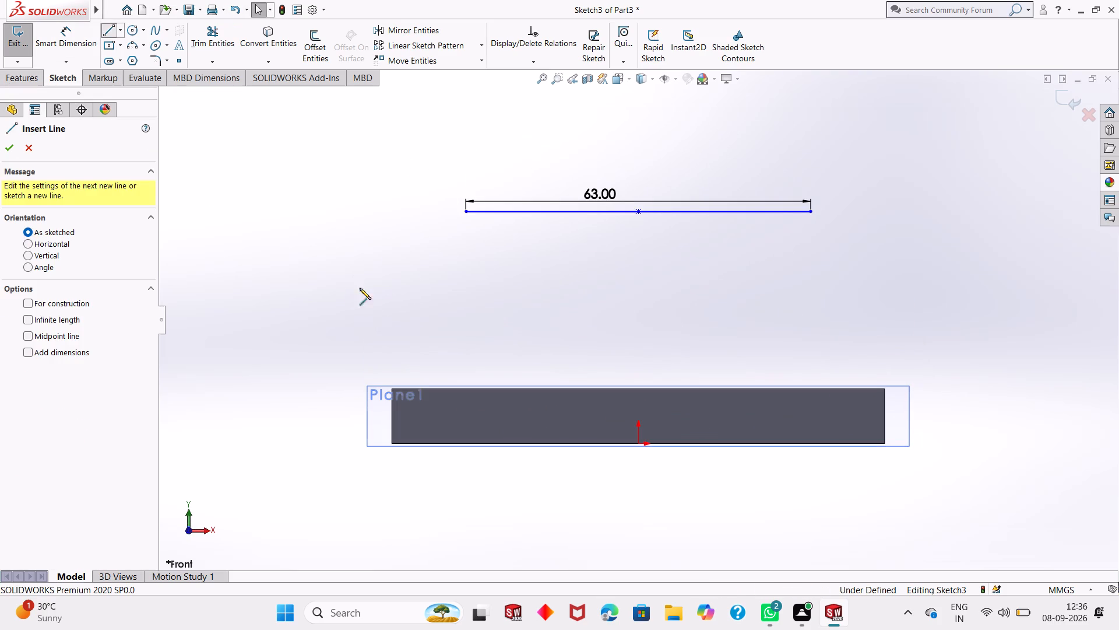
left_click(466, 215)
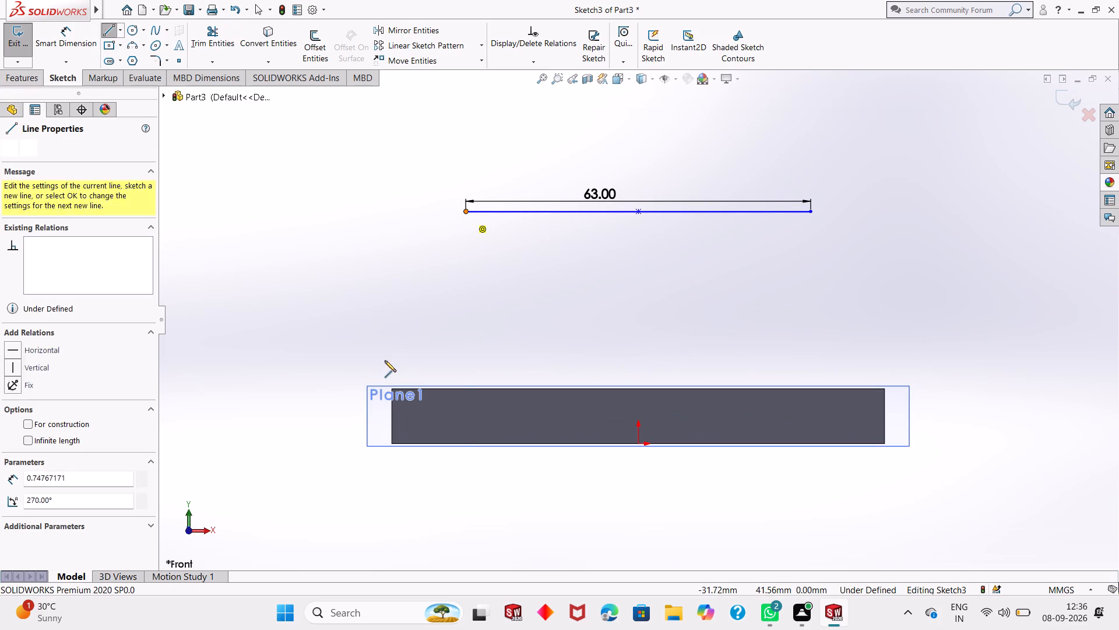
left_click(391, 390)
right_click(391, 390)
left_click(408, 404)
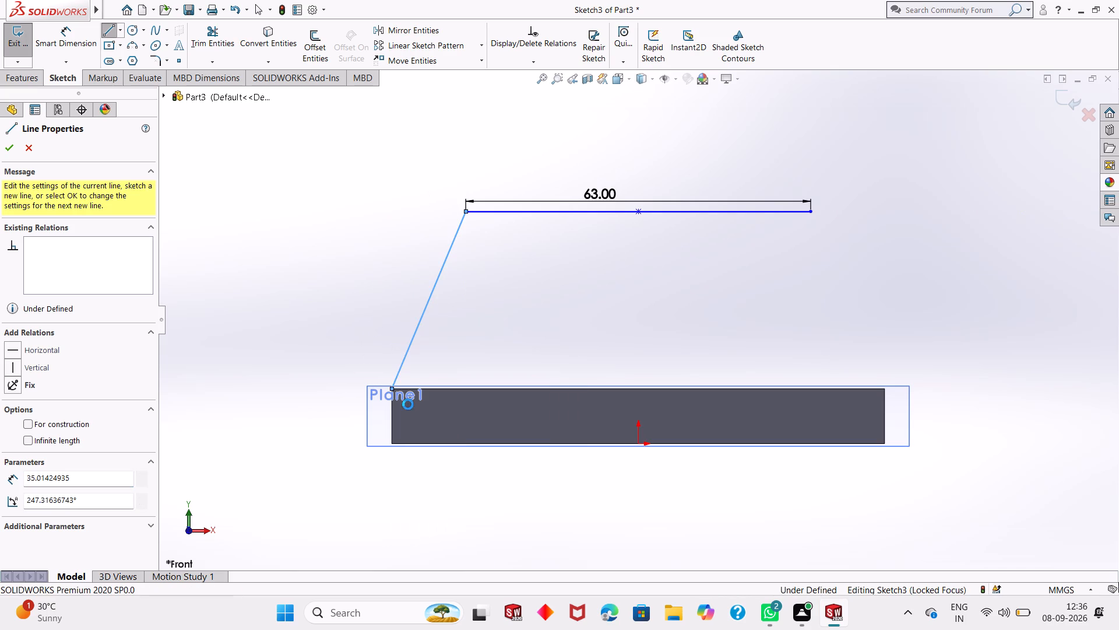
Draw a slanted line about 35 mm long from the 63 mm line's right end to the block's upper-right corner.
left_click(438, 351)
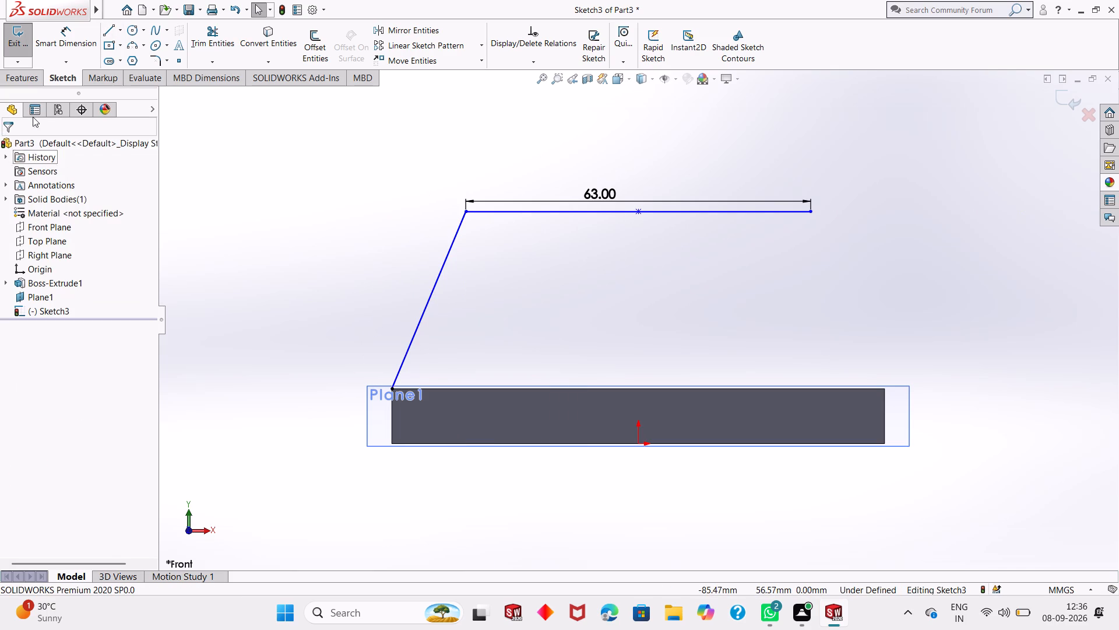
left_click(110, 32)
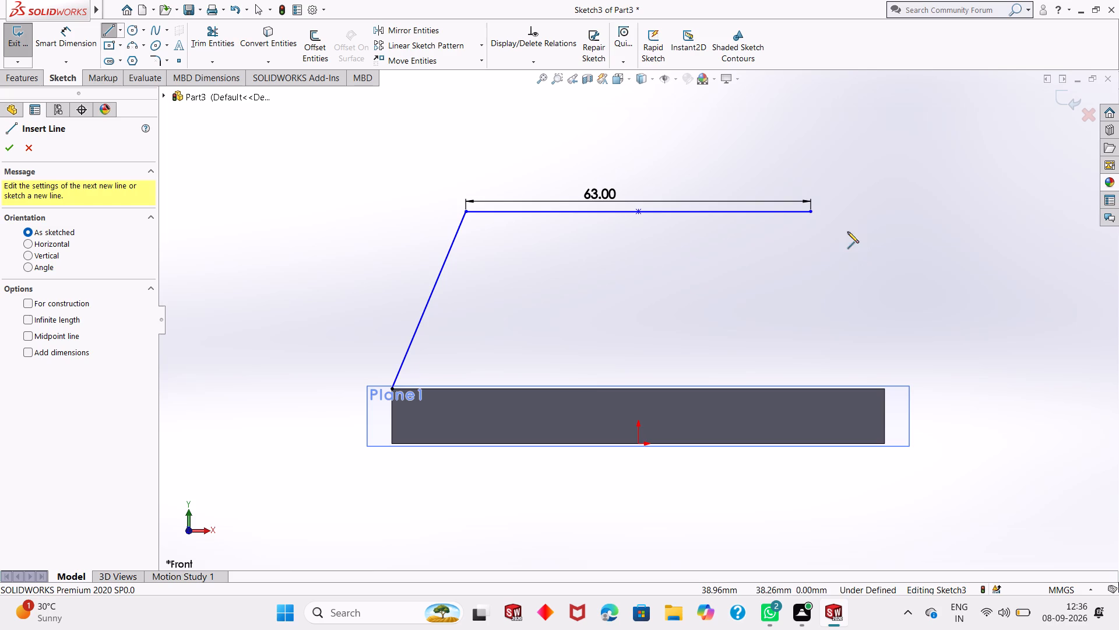
left_click(811, 212)
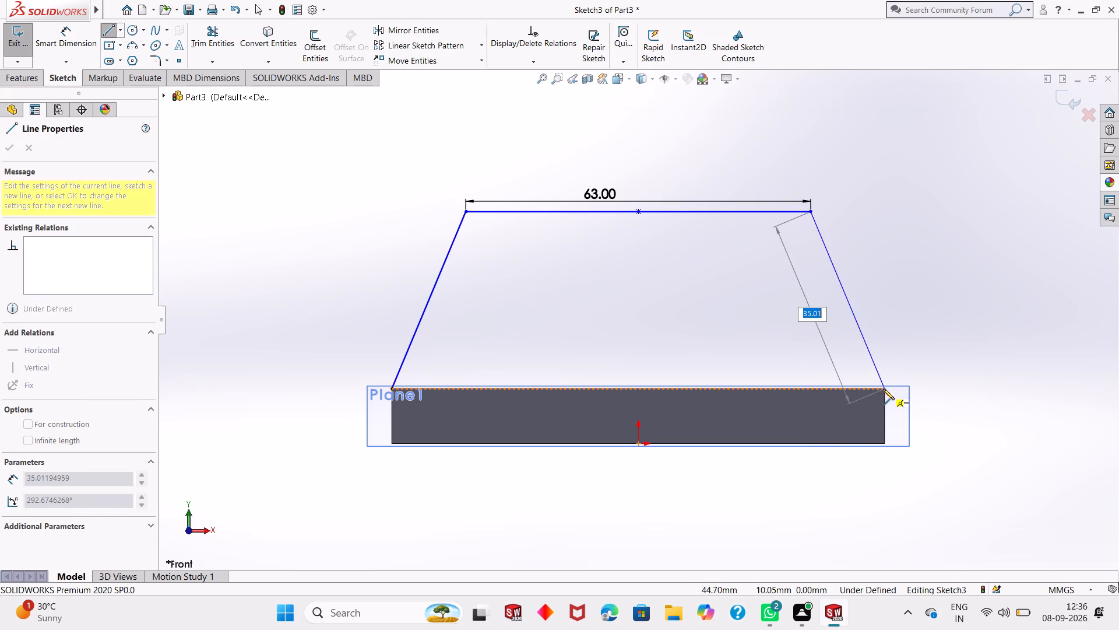
left_click(882, 389)
right_click(882, 388)
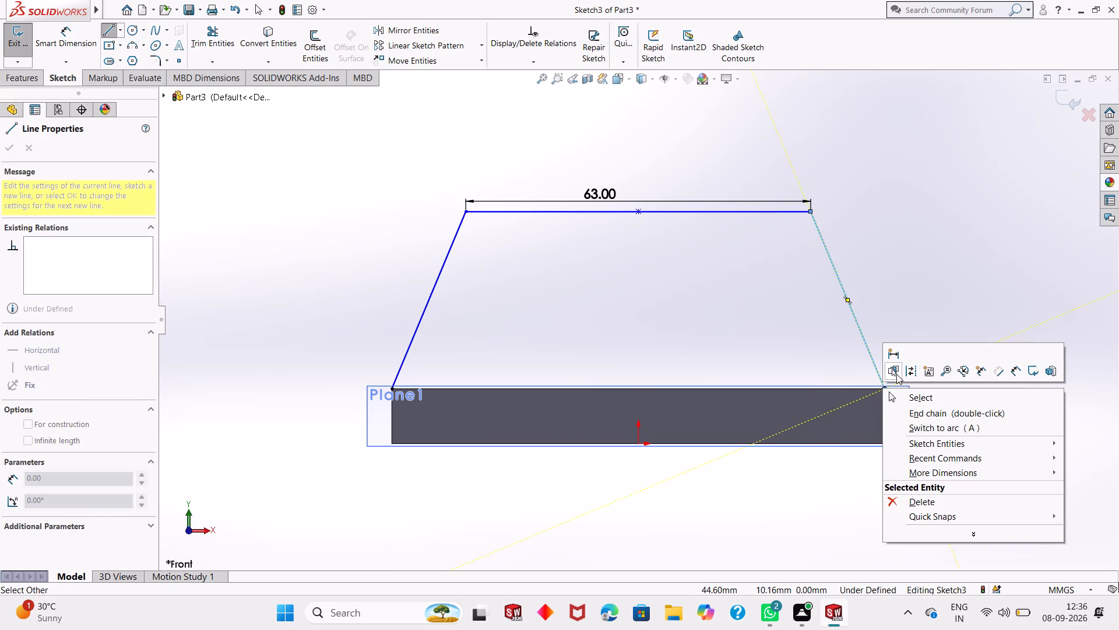
left_click(901, 393)
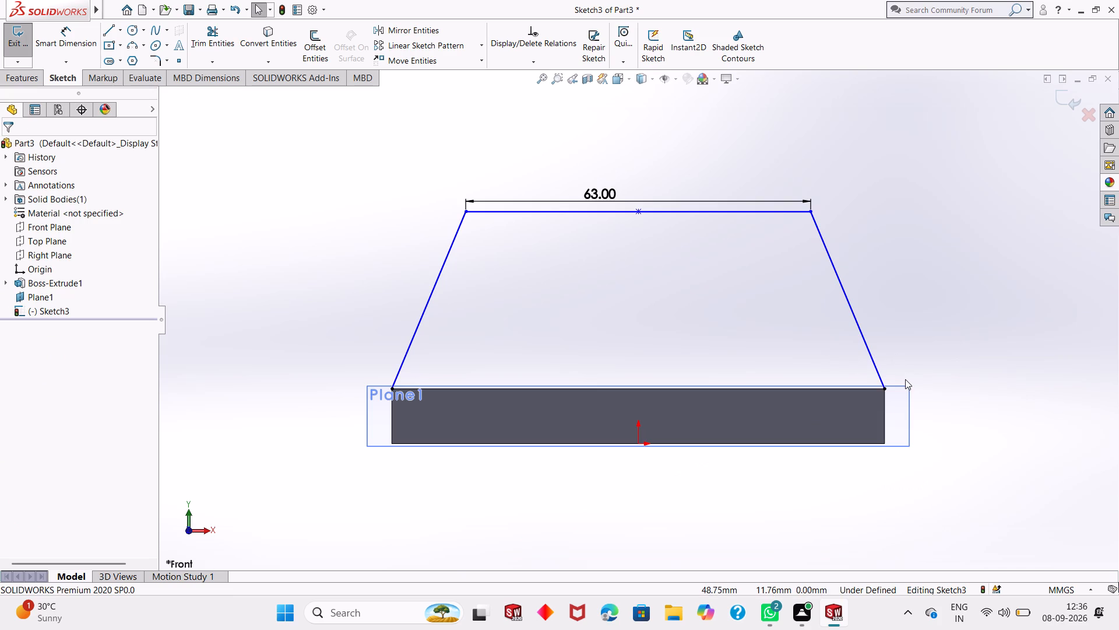
Close the profile with a 90 mm line along the block's top, joining the lower ends of the two slanted lines.
middle_click_drag(905, 379, 884, 423)
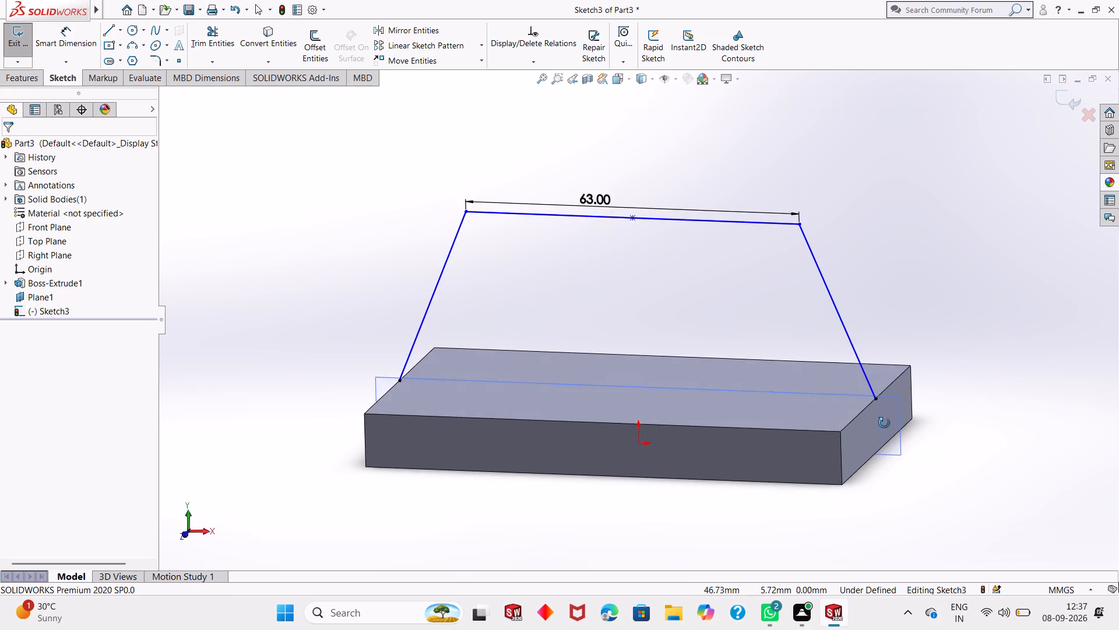
middle_click_drag(884, 423, 906, 404)
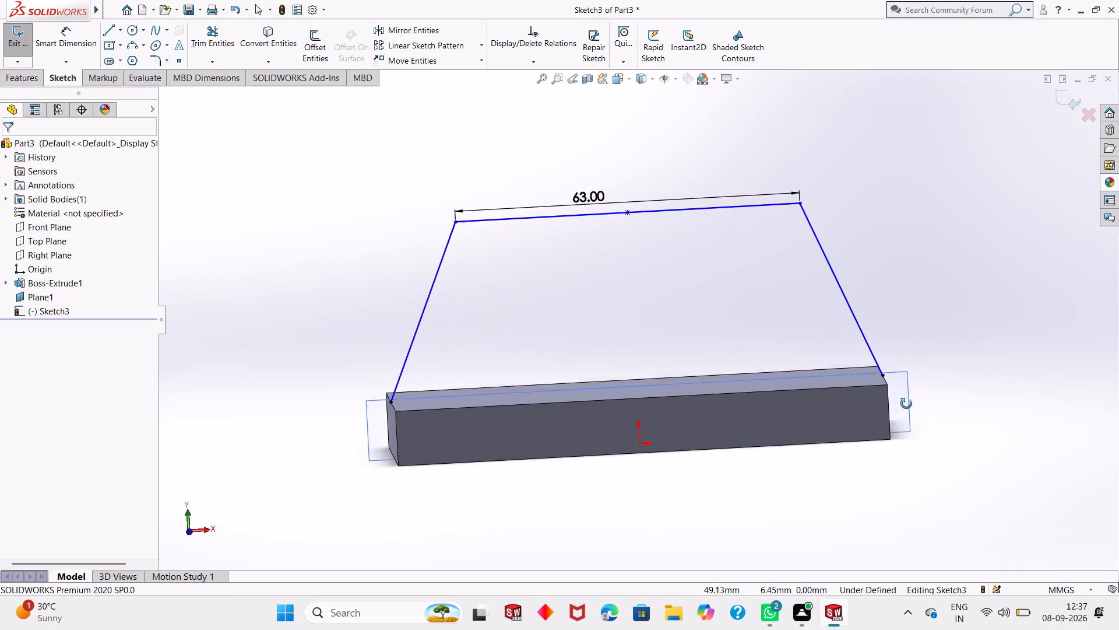
middle_click_drag(906, 404, 908, 423)
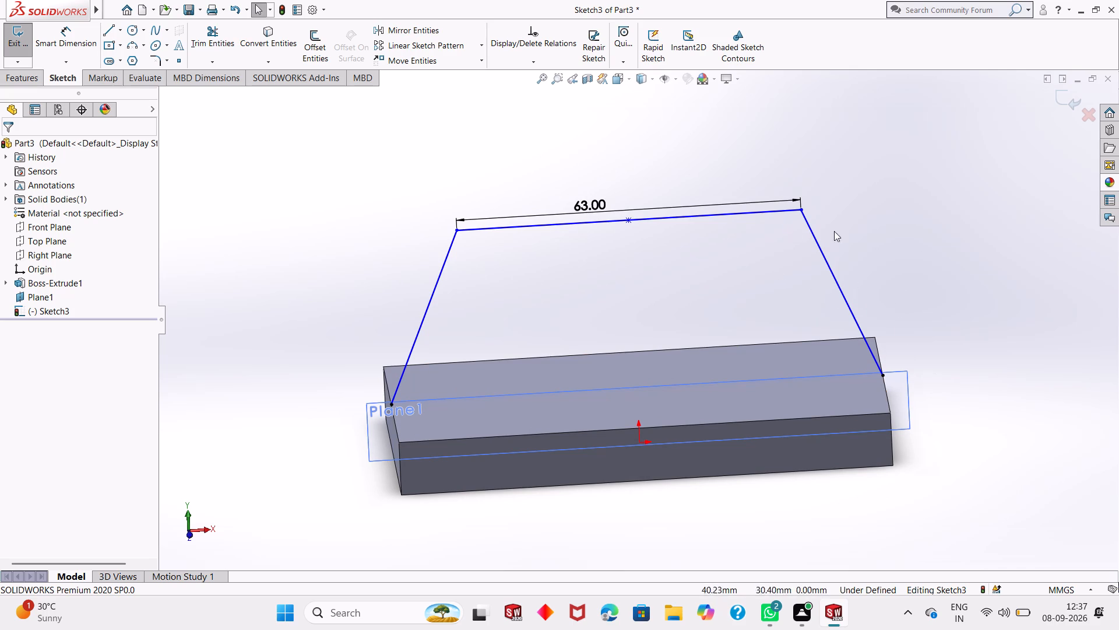
left_click(109, 34)
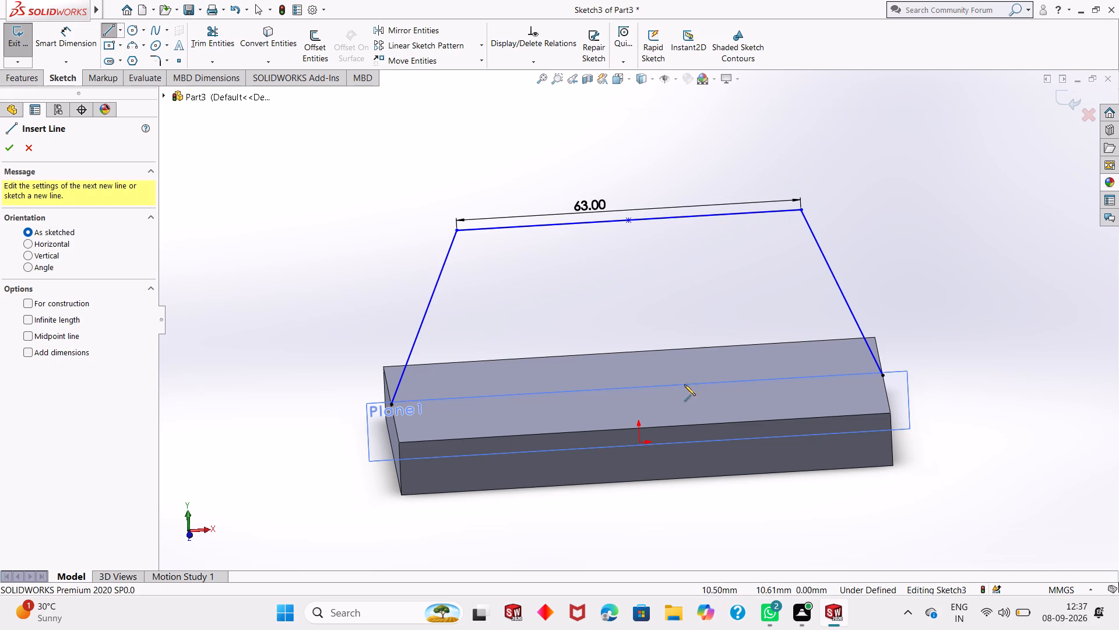
left_click(391, 407)
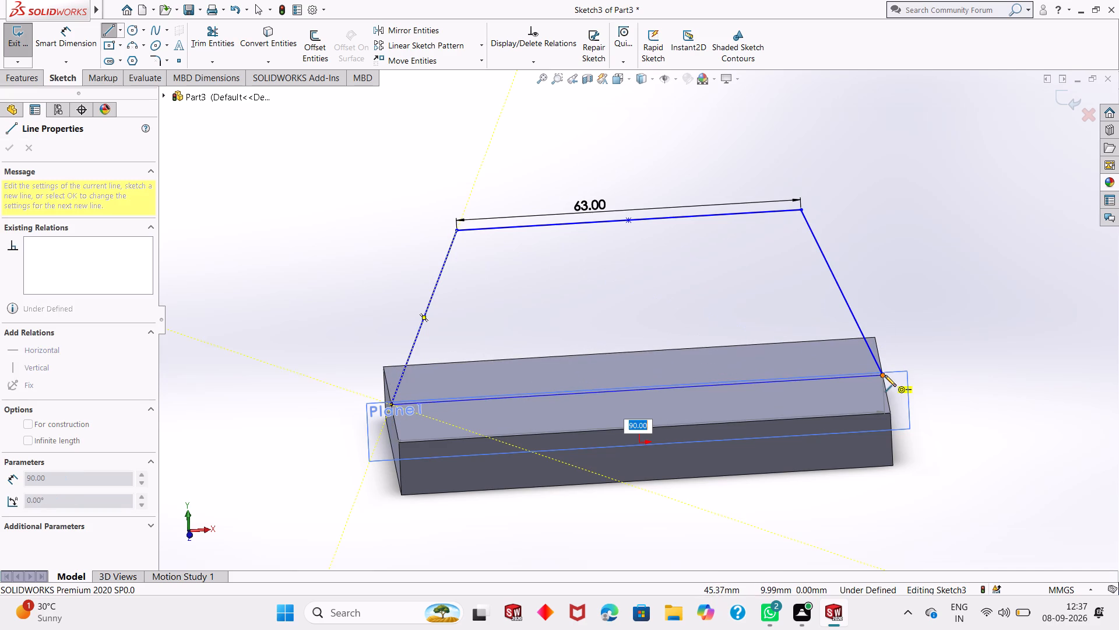
left_click(885, 375)
right_click(884, 376)
left_click(917, 379)
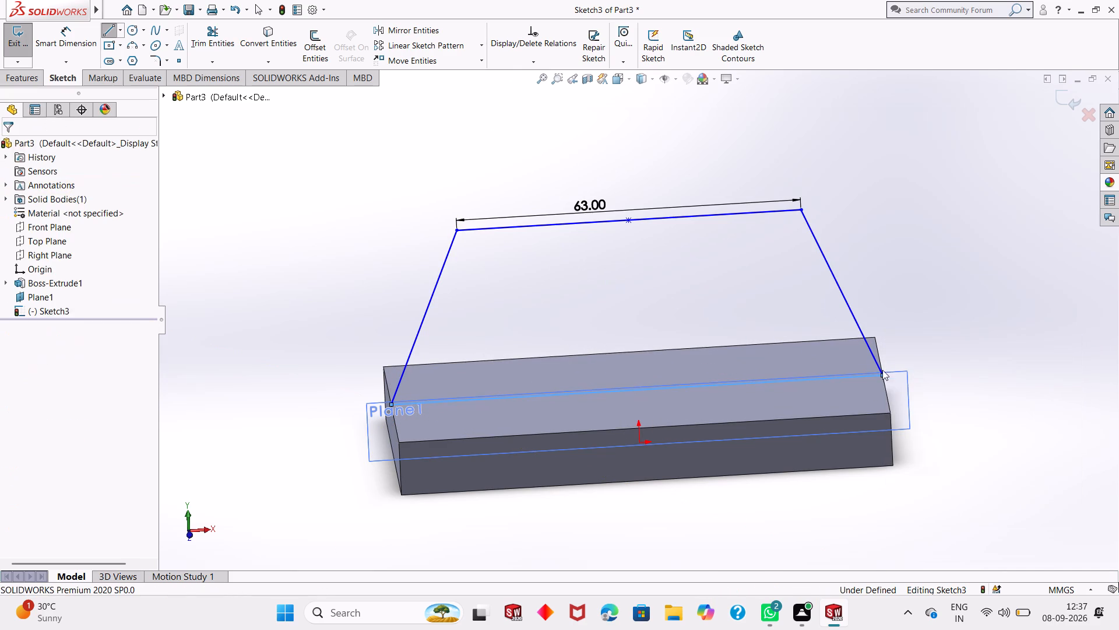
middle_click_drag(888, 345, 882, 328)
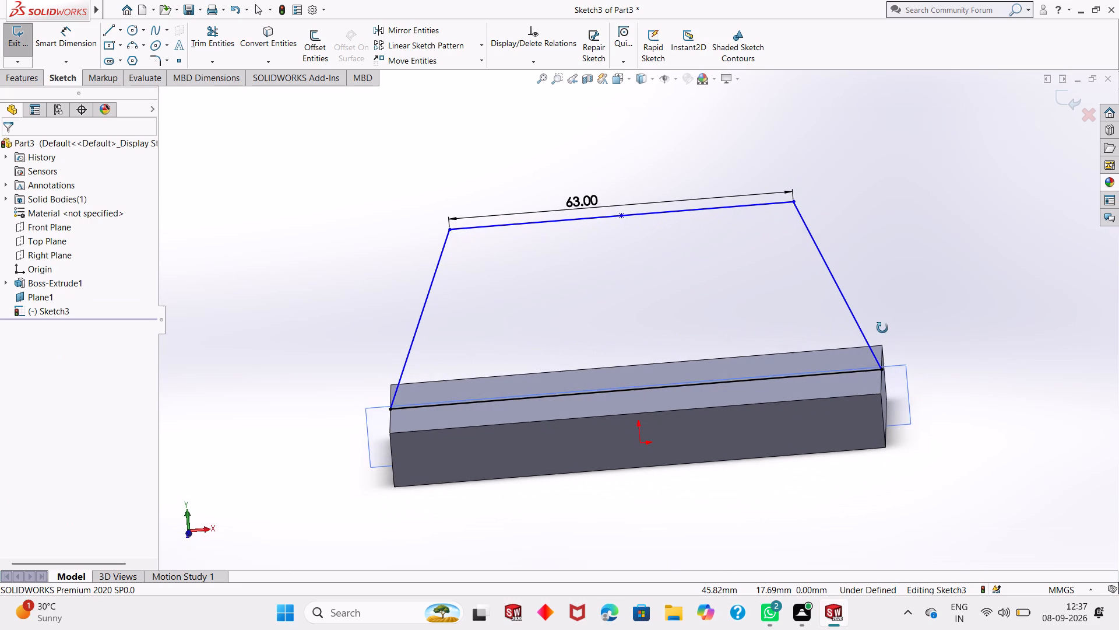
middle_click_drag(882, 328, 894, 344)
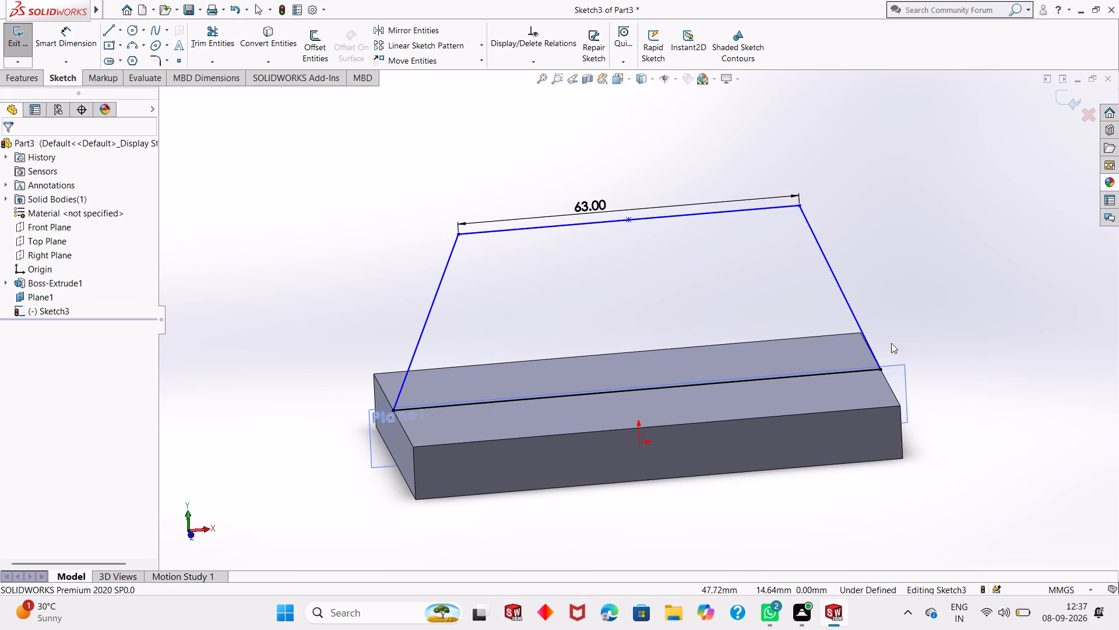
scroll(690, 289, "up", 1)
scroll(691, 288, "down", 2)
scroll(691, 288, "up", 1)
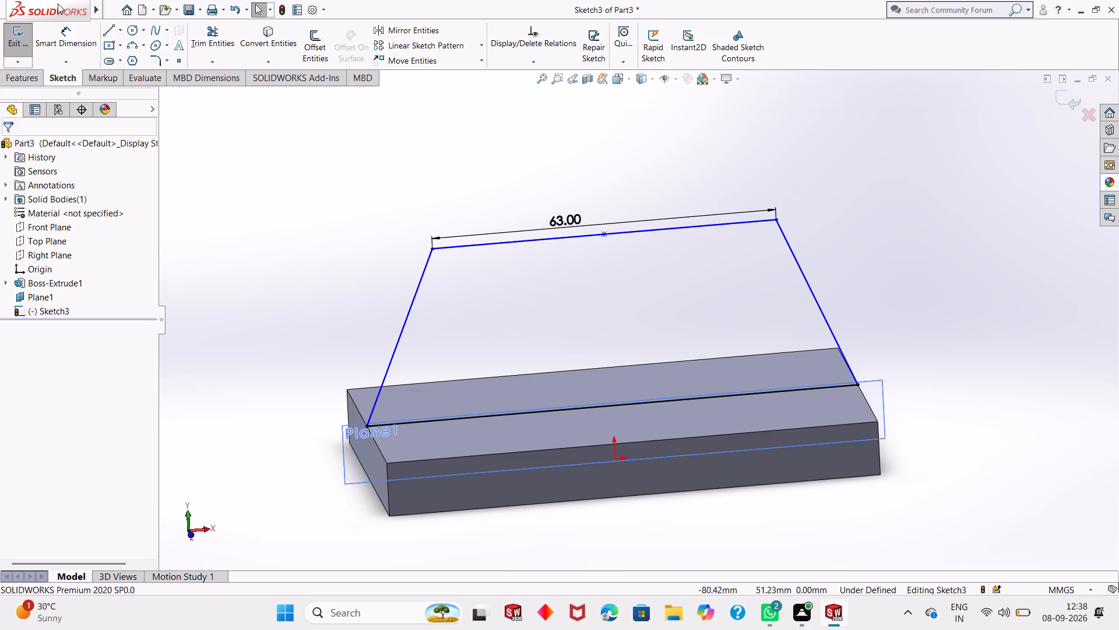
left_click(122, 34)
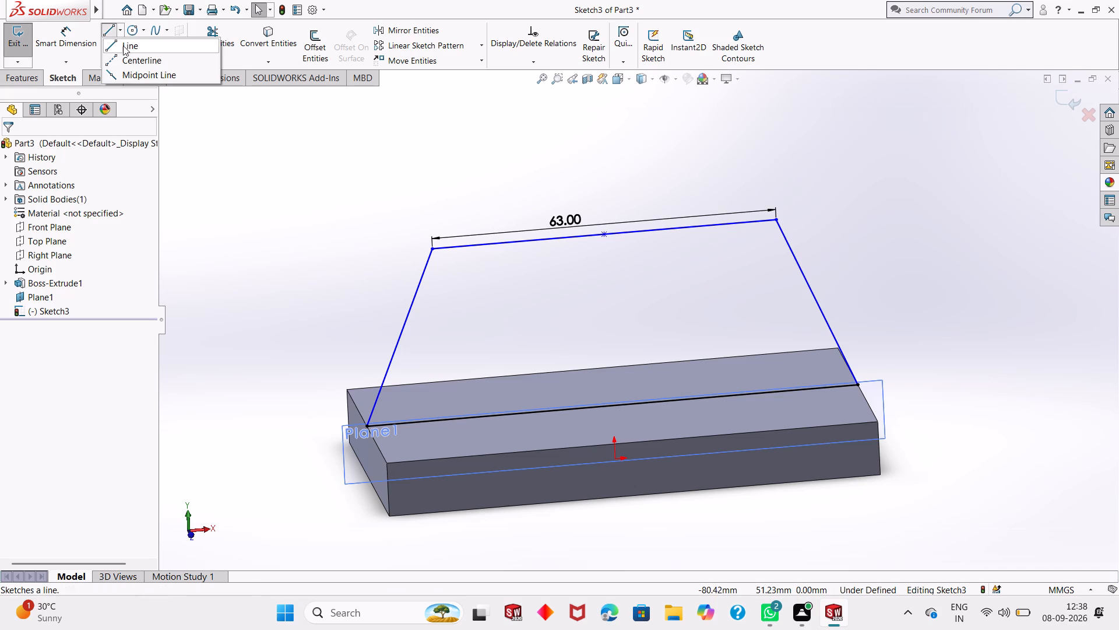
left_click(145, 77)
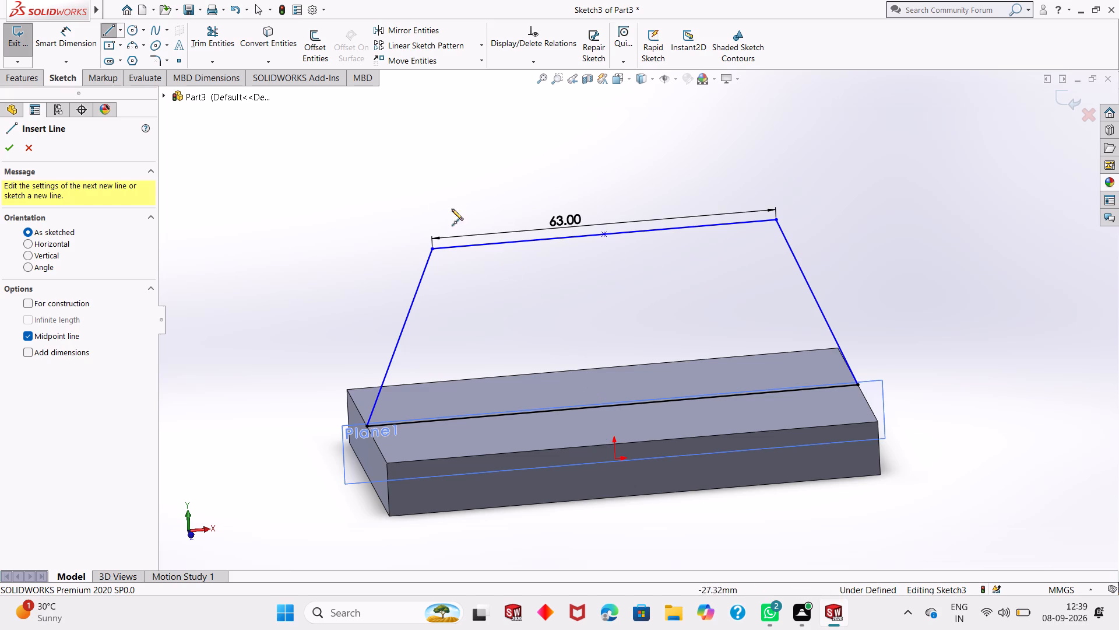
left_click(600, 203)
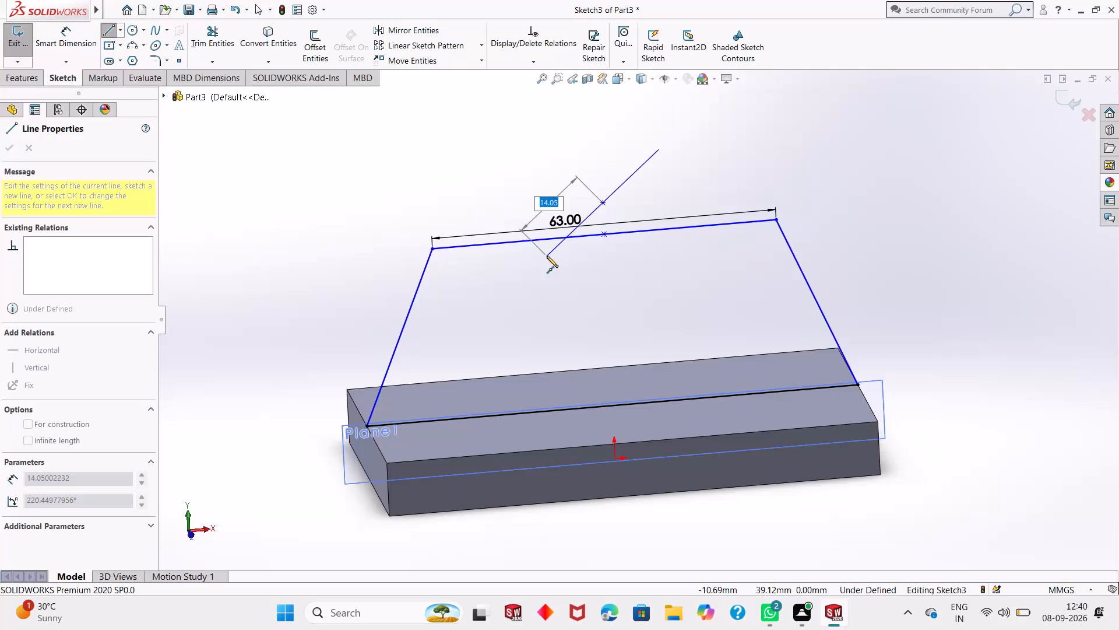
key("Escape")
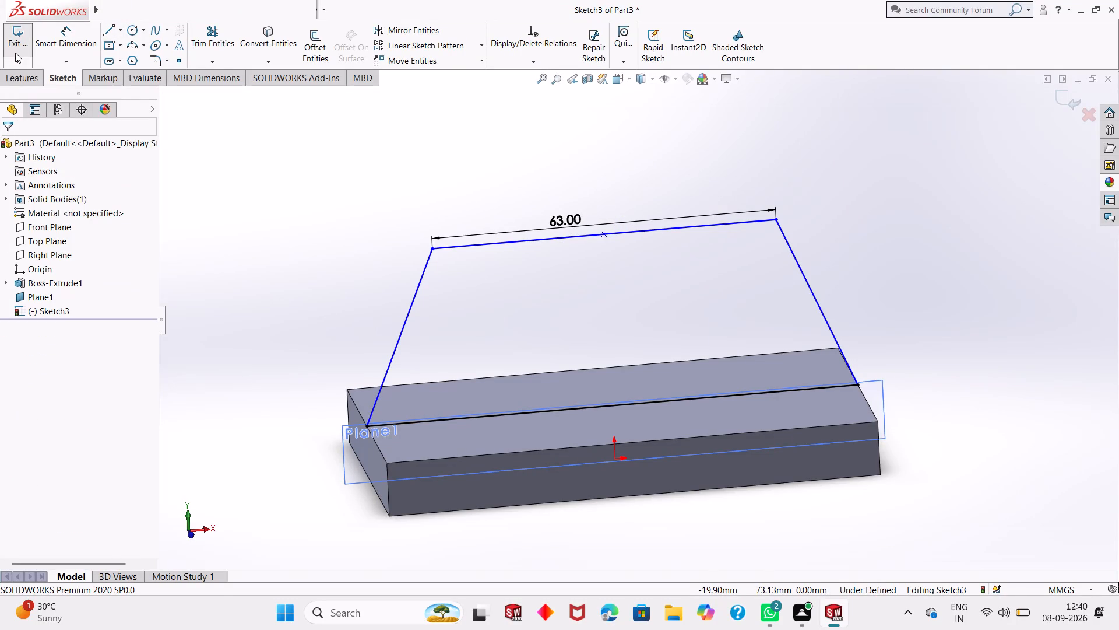
Dimension the profile's height from the 63 mm line's midpoint to the base line's left end as 47 mm.
left_click(49, 35)
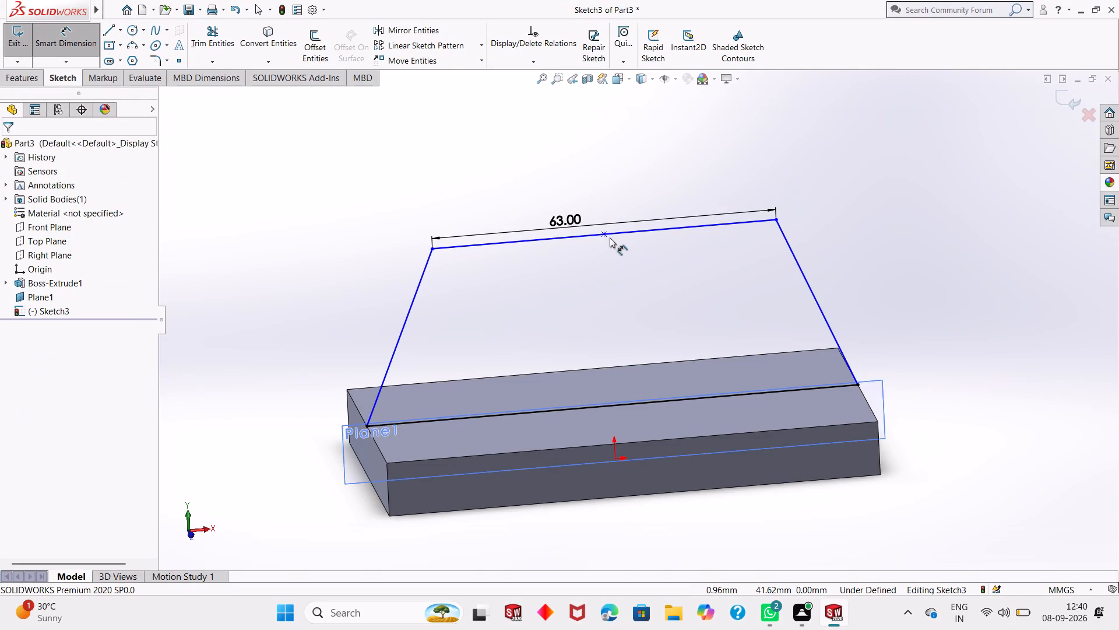
left_click(605, 237)
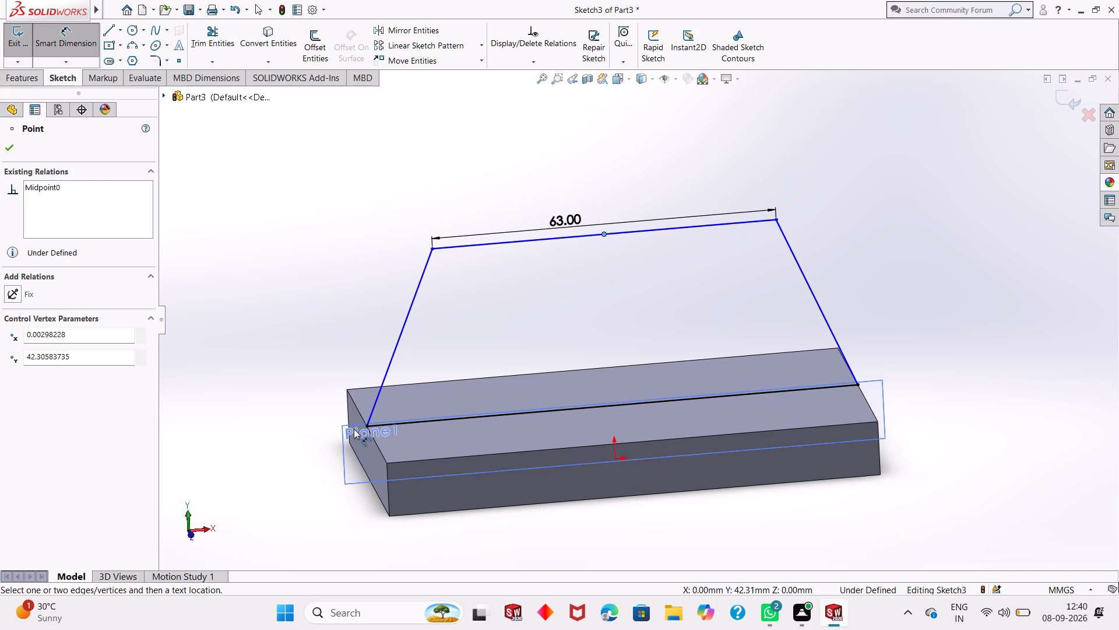
left_click(366, 423)
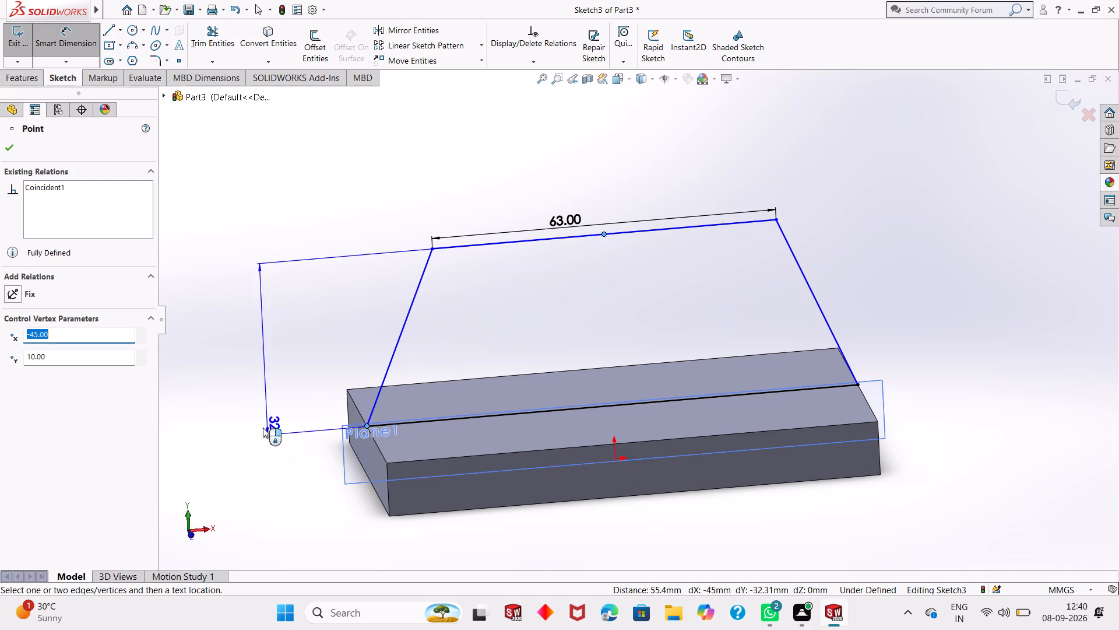
left_click(241, 416)
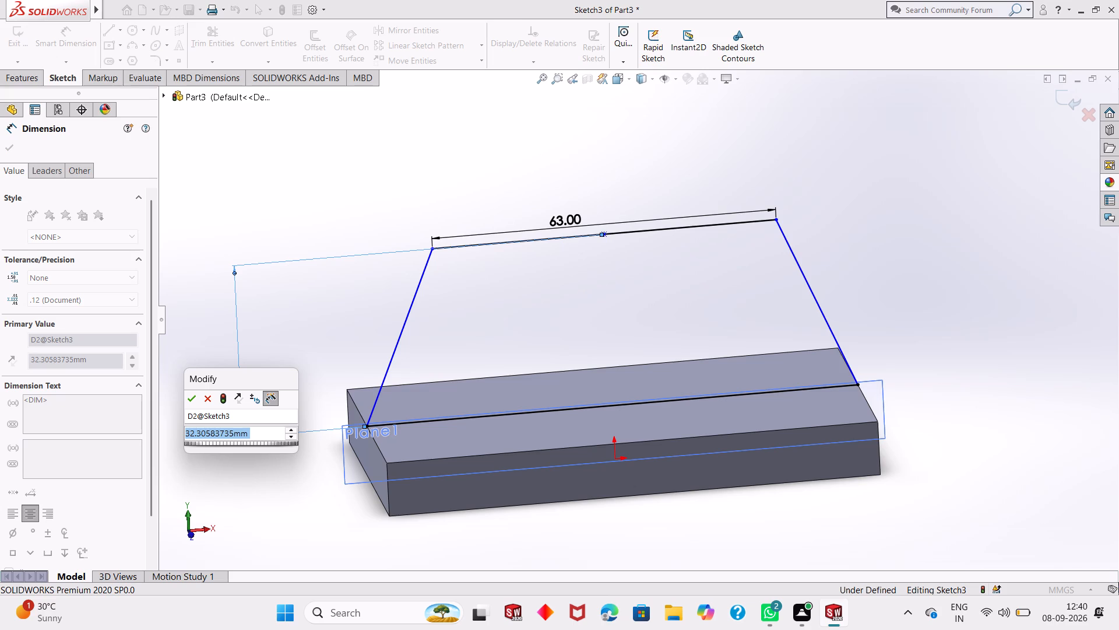
type("47")
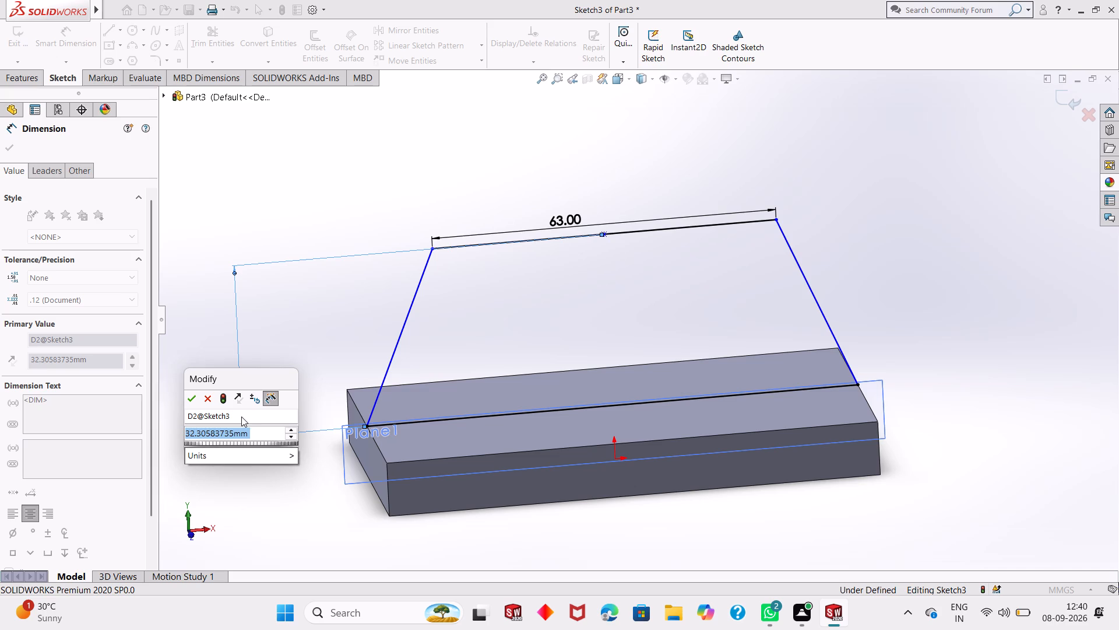
key("Return")
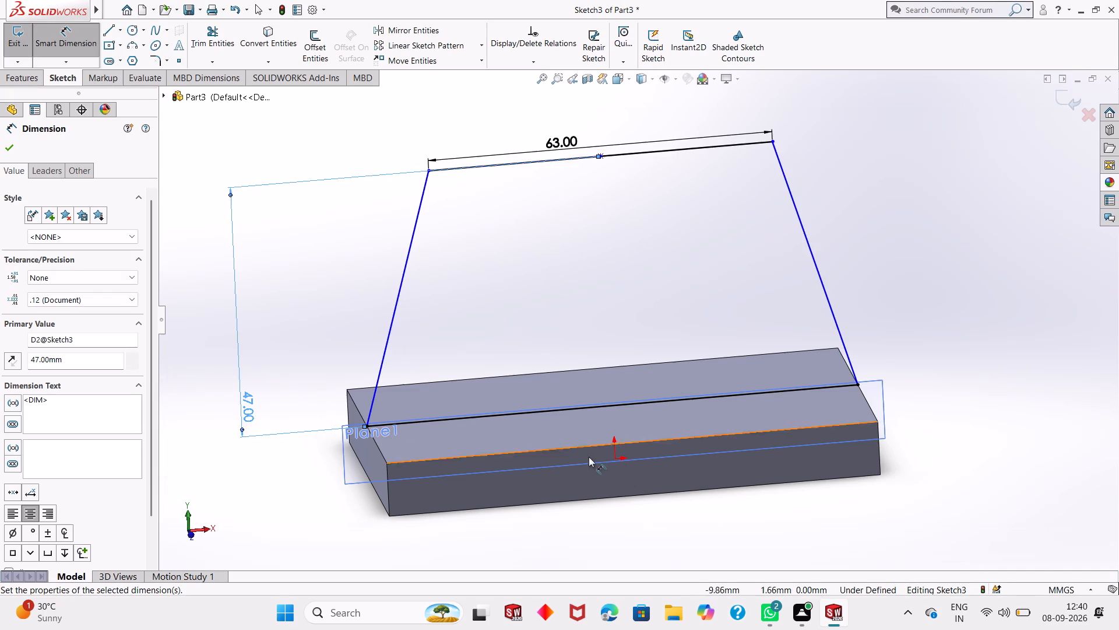
Dimension the length of the right slanted line, accepting its current value.
middle_click_drag(670, 499, 629, 516)
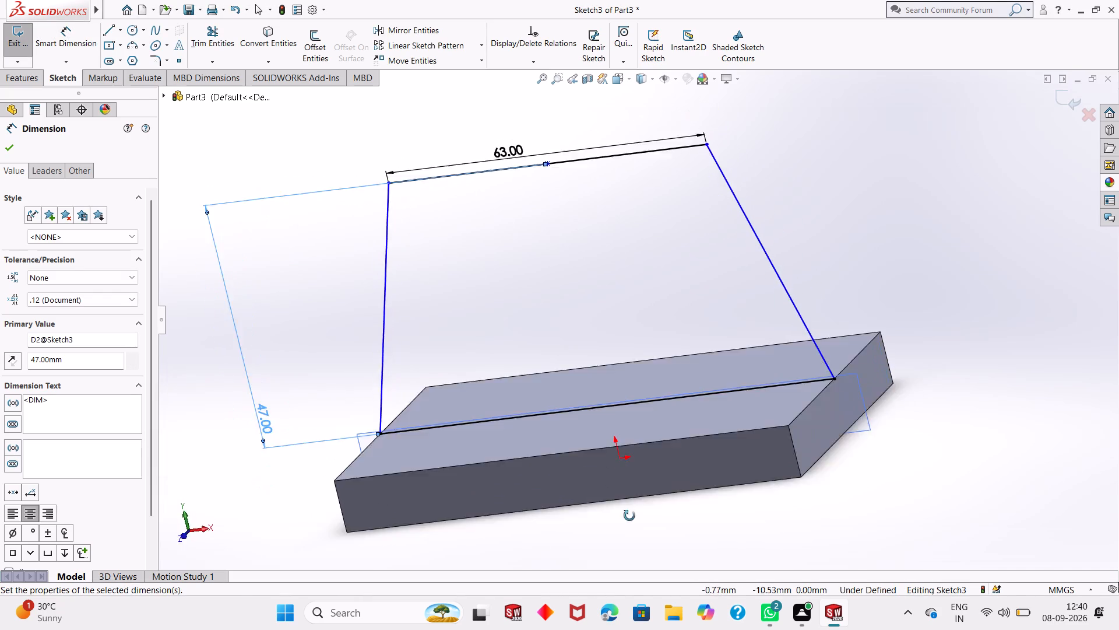
middle_click_drag(629, 516, 569, 567)
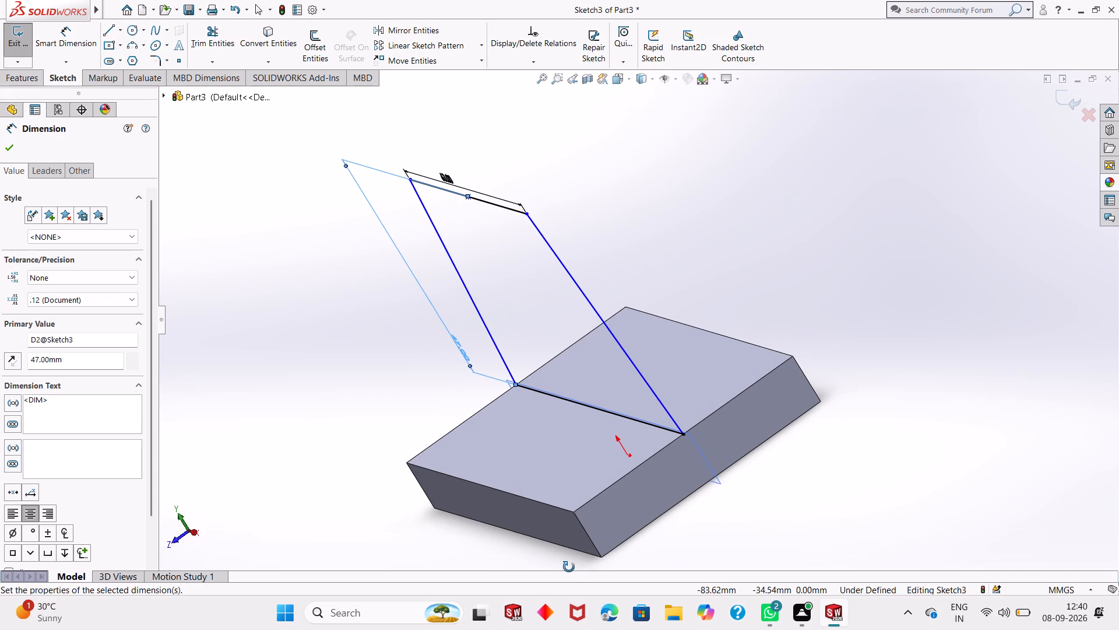
middle_click_drag(569, 567, 657, 494)
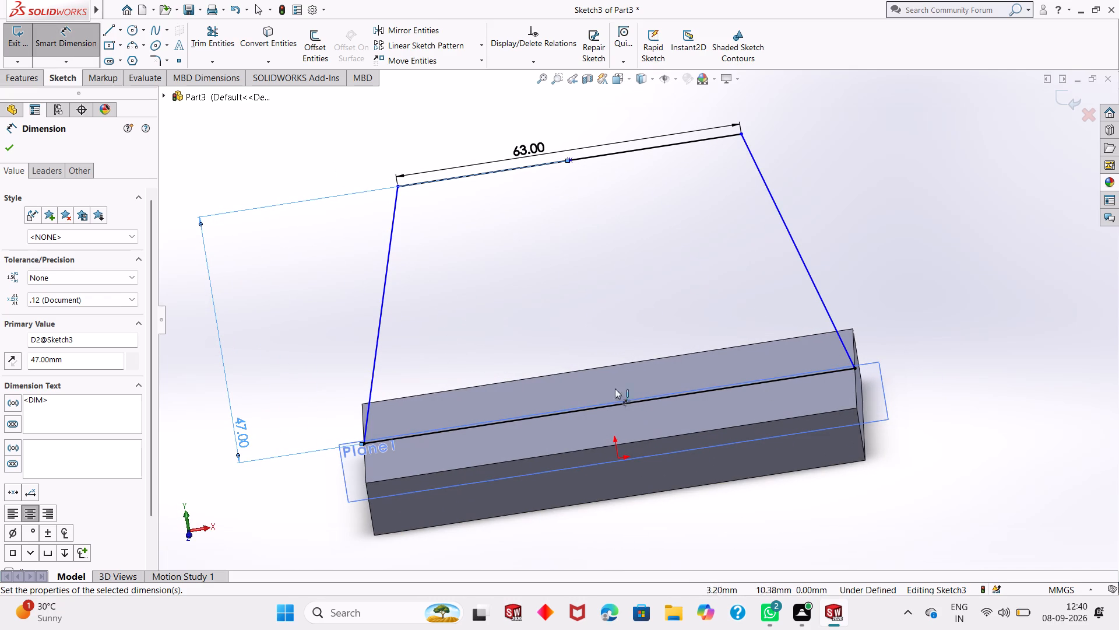
middle_click_drag(553, 332, 569, 305)
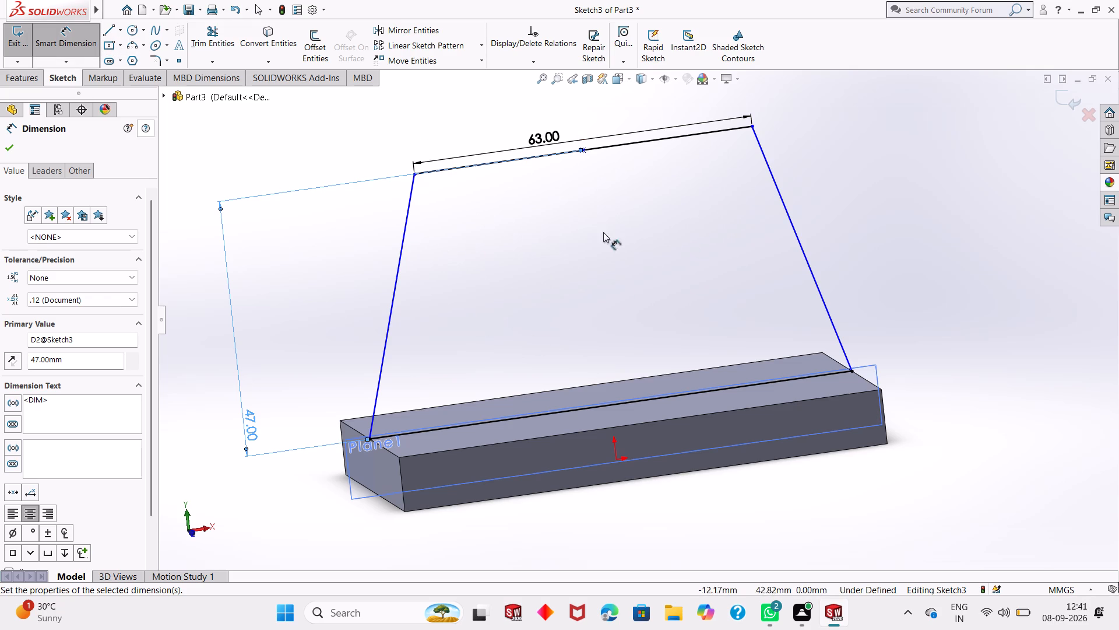
left_click(761, 154)
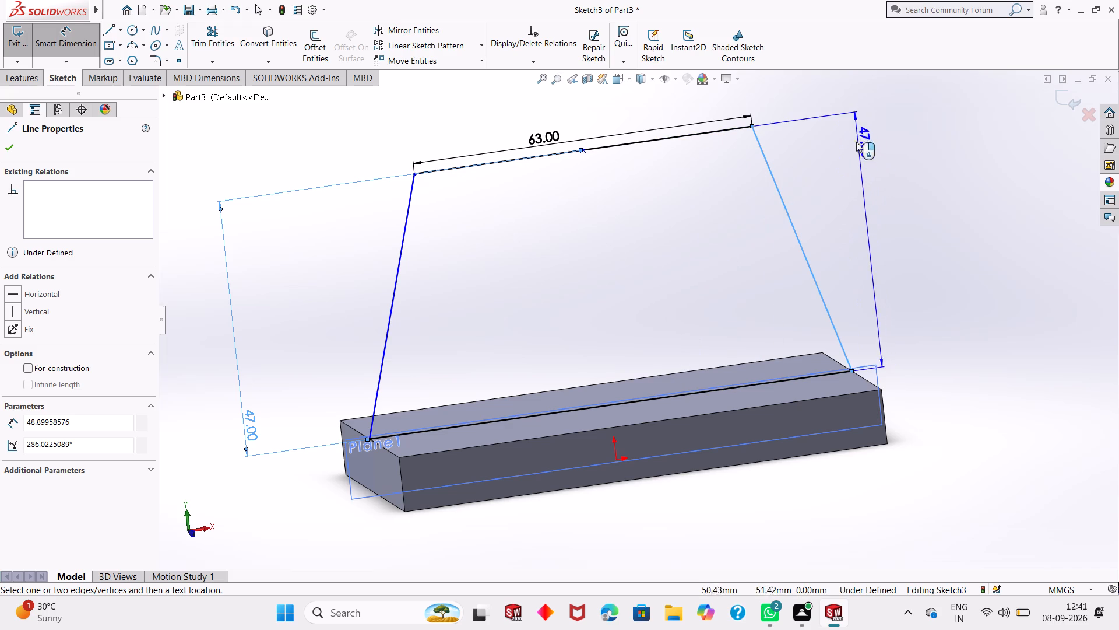
left_click(798, 147)
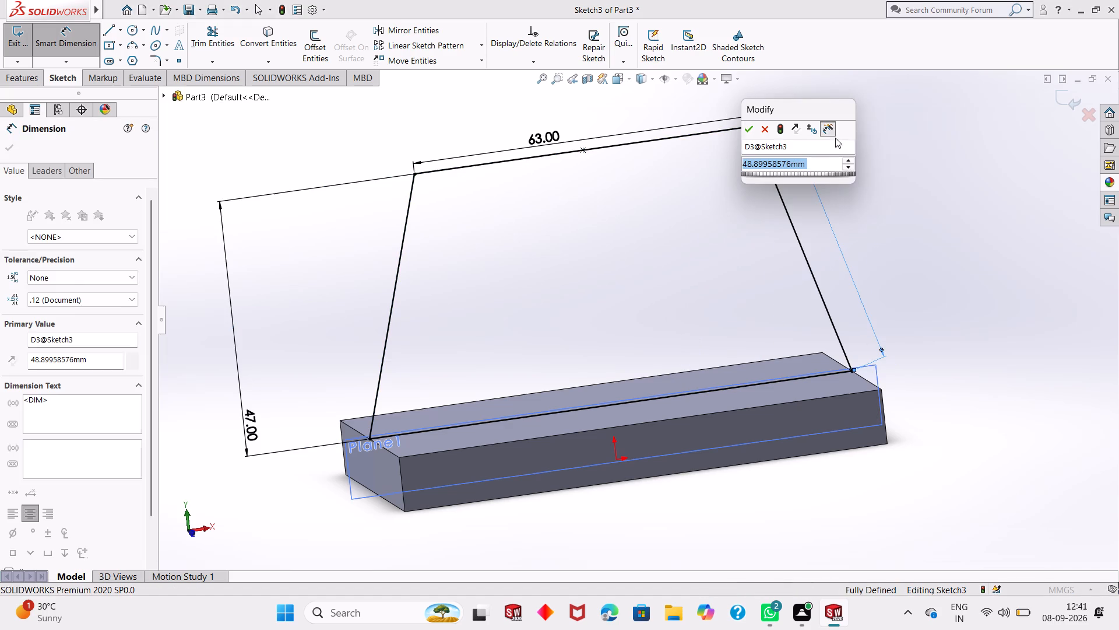
left_click(749, 129)
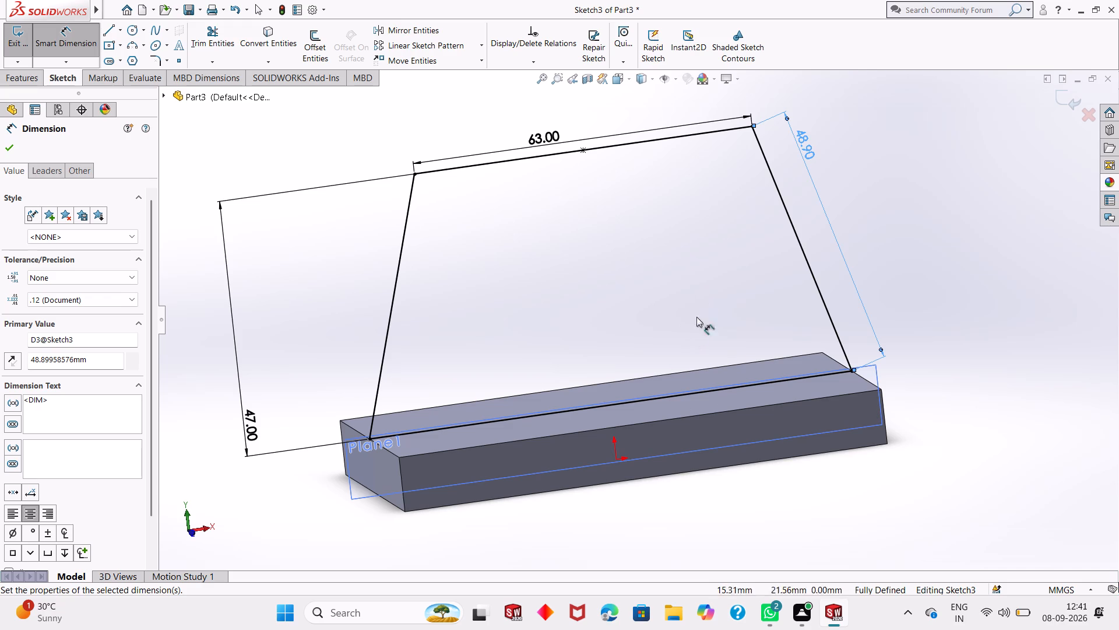
right_click(702, 292)
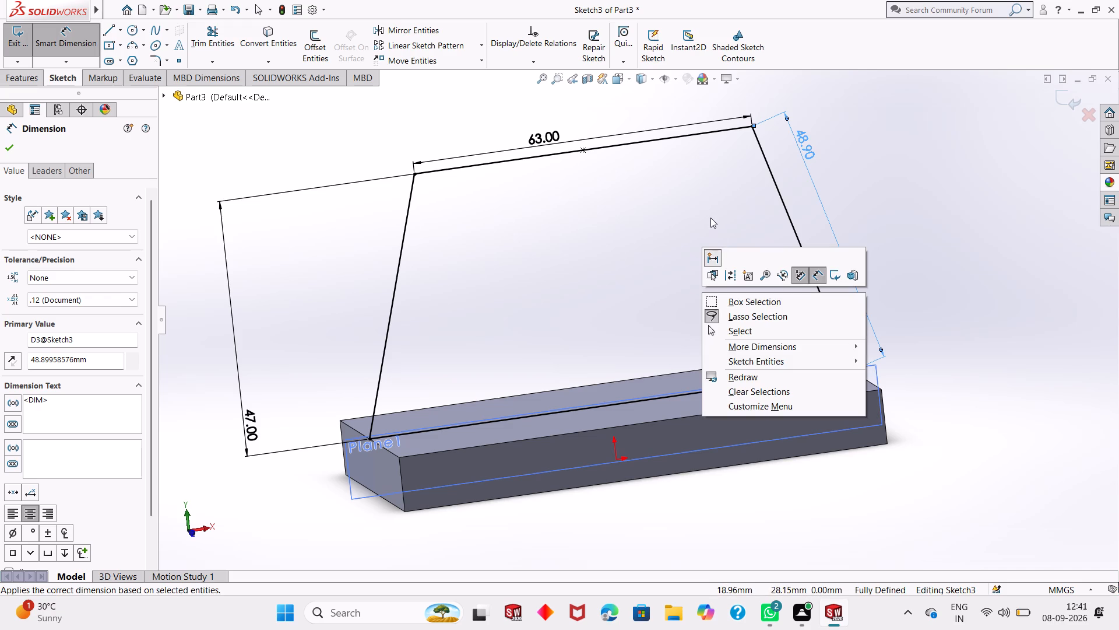
left_click(710, 218)
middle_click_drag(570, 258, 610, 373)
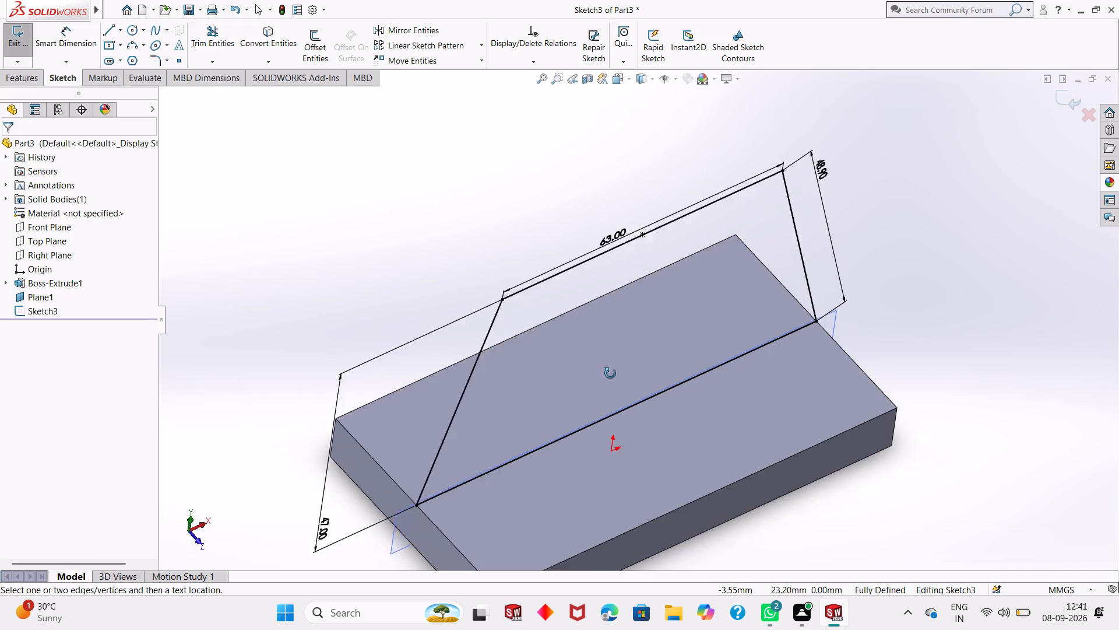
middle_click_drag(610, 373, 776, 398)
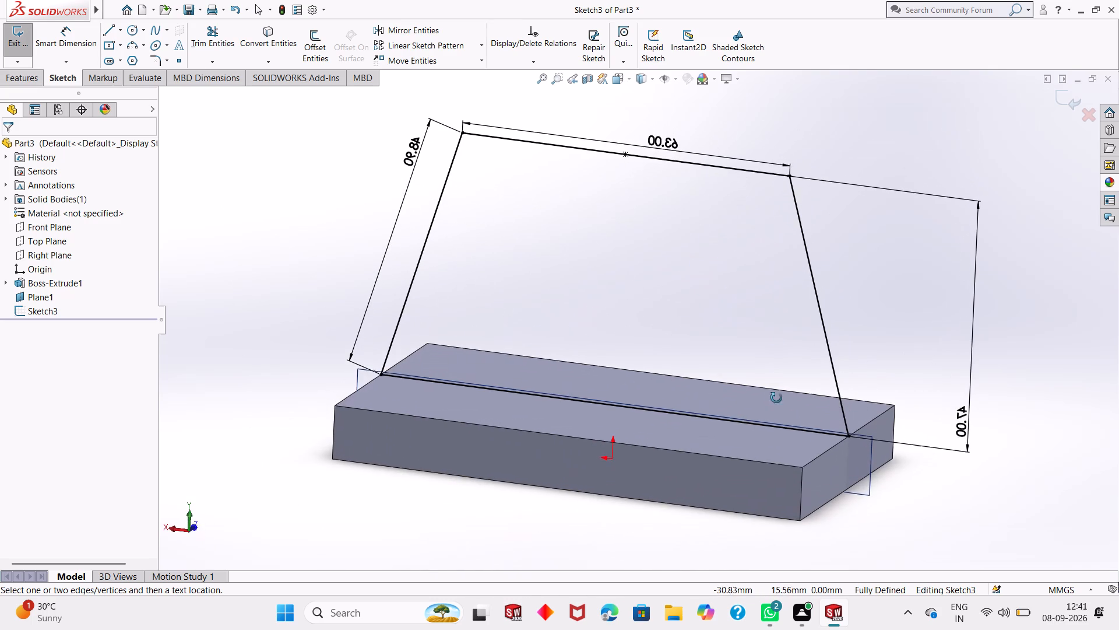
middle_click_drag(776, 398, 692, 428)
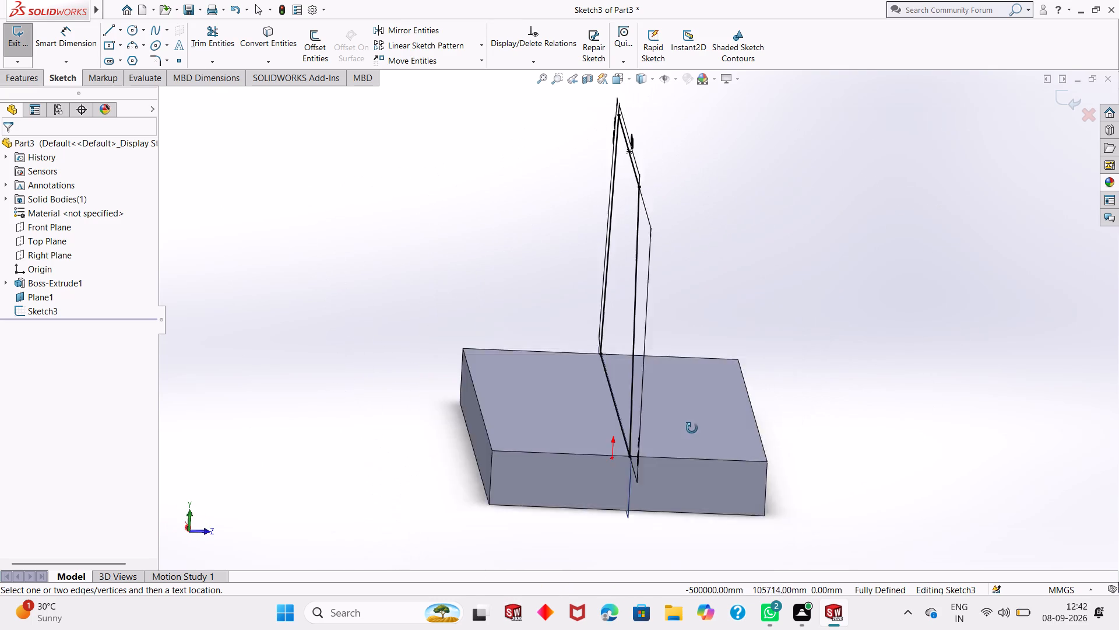
Extrude the closed tapered profile 10 mm with the Mid Plane end condition, merging it with the block.
middle_click_drag(692, 428, 642, 456)
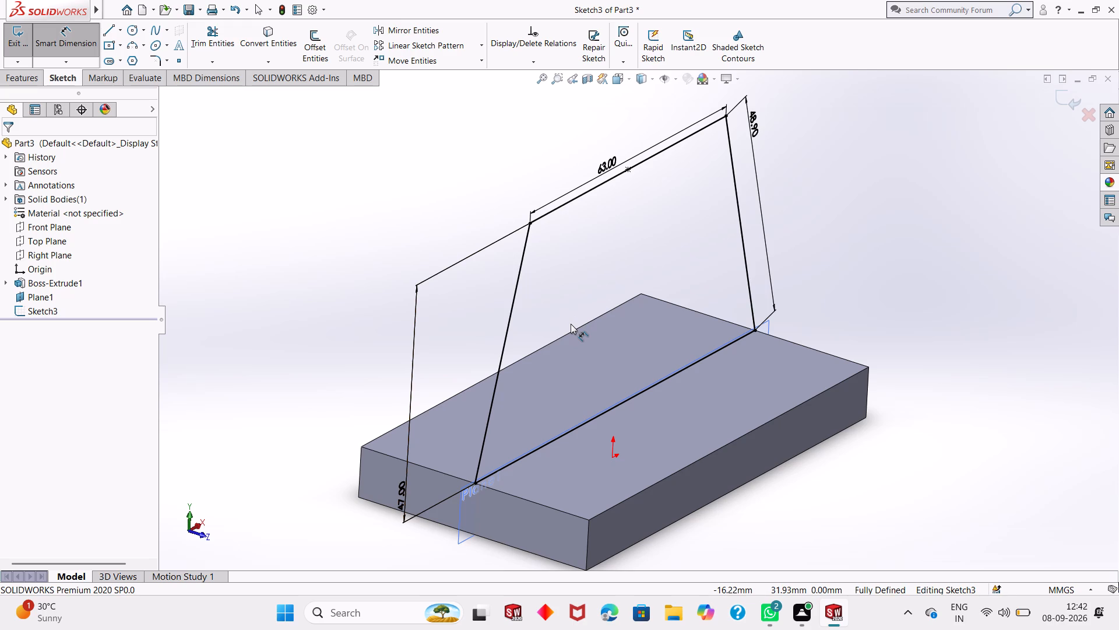
left_click(28, 71)
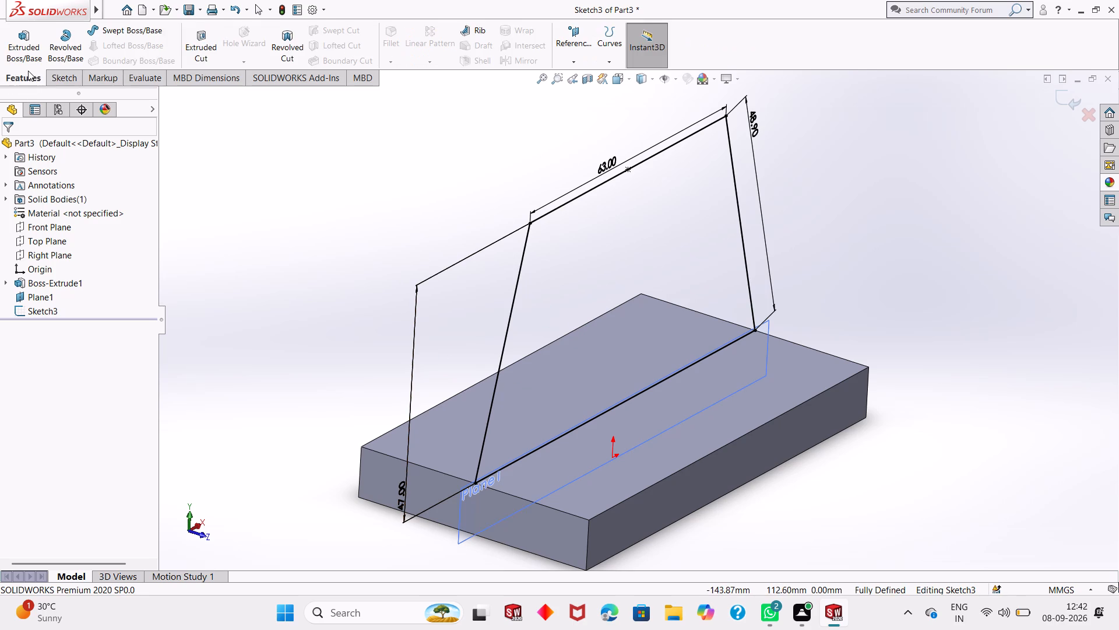
left_click(29, 64)
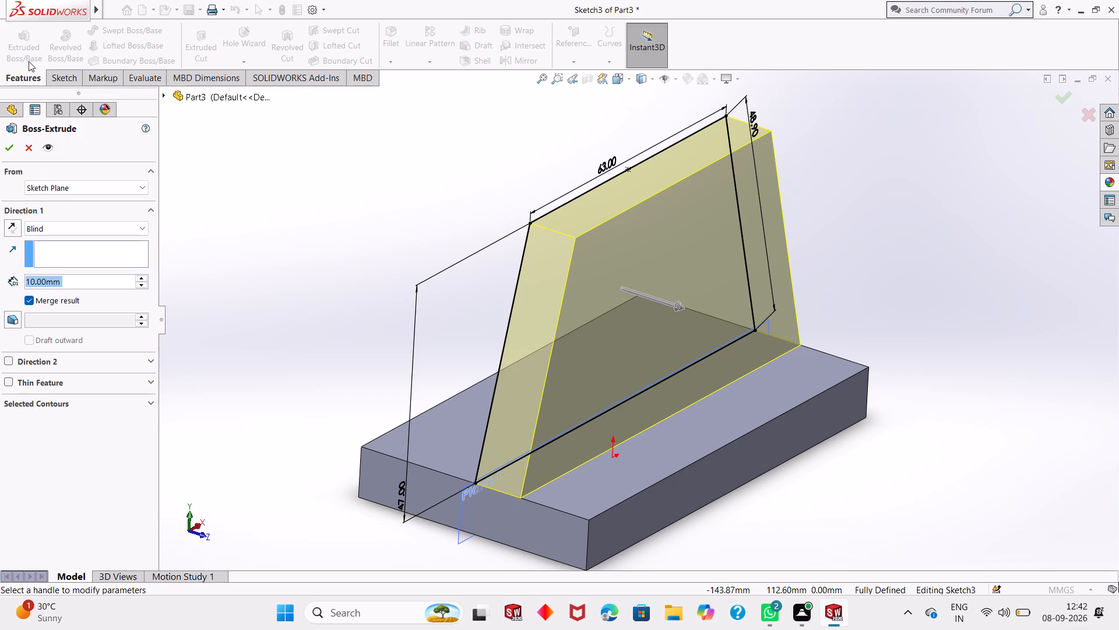
left_click(104, 229)
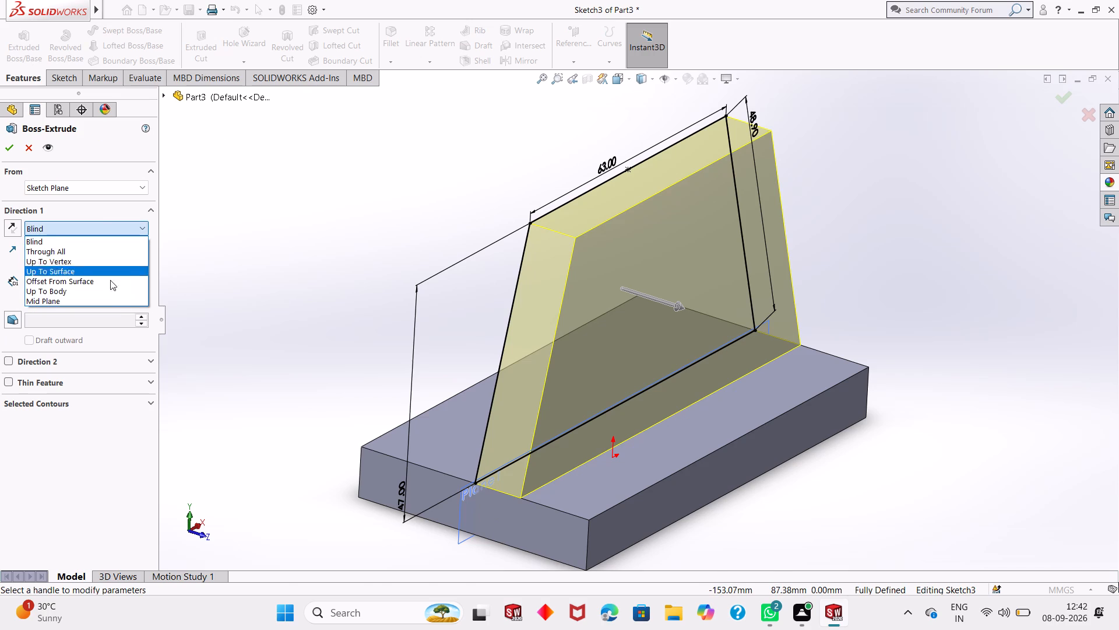
left_click(109, 303)
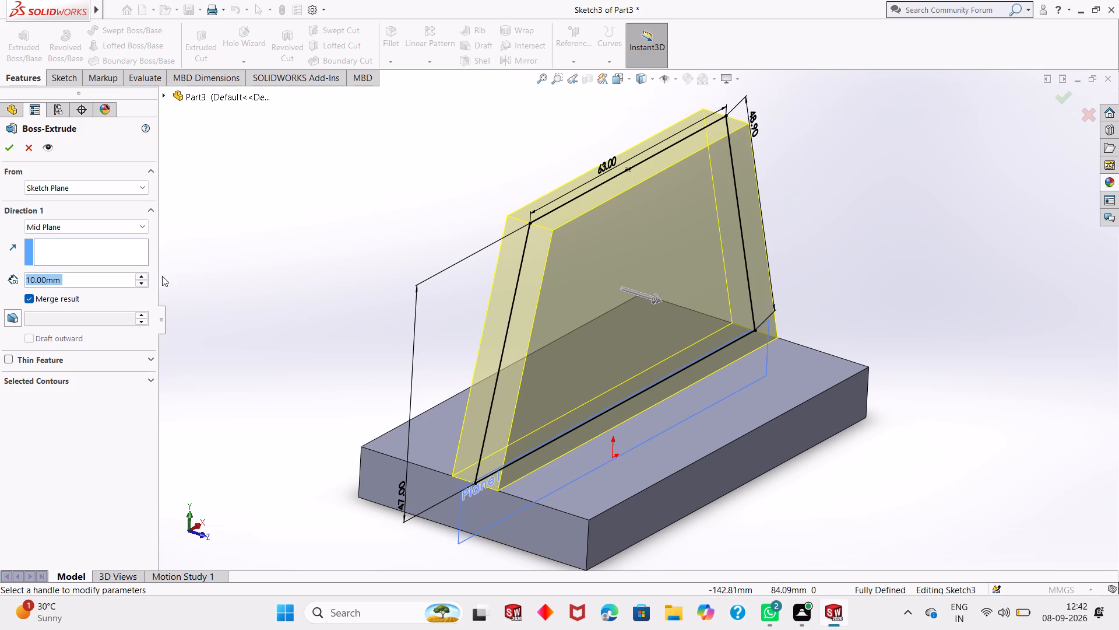
left_click(11, 148)
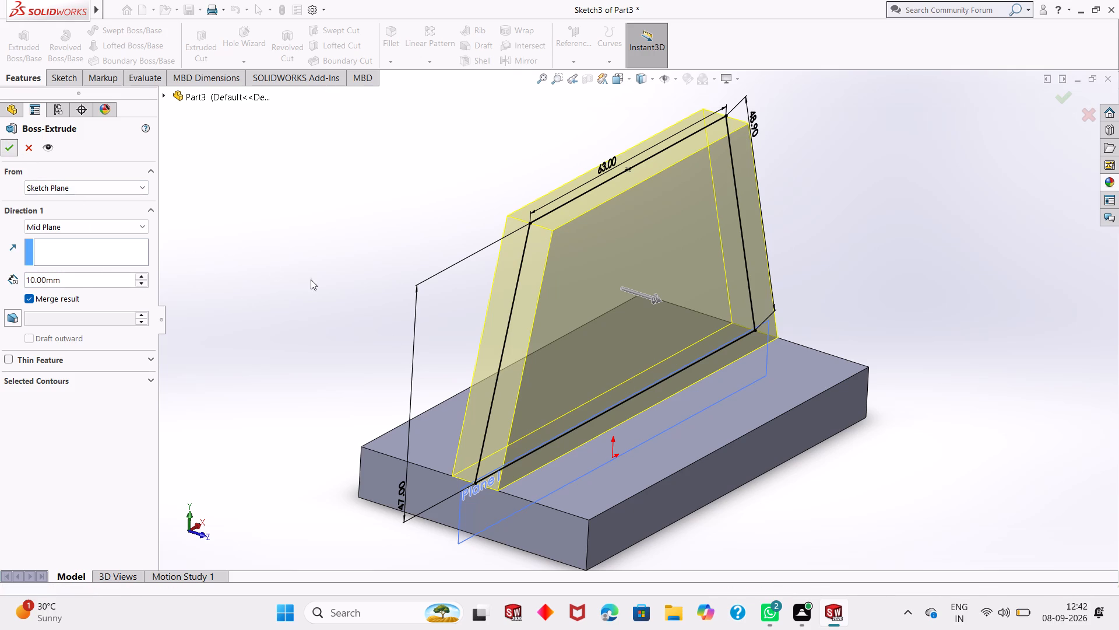
Edit the tapered boss extrusion and set its mid-plane depth to 30 mm.
middle_click_drag(488, 358, 520, 397)
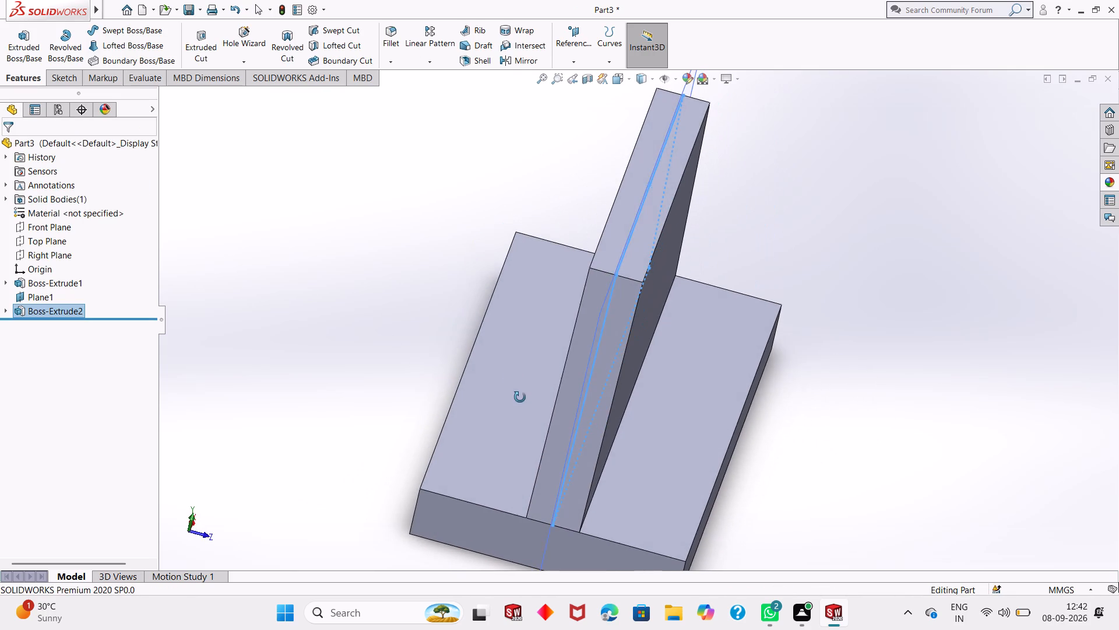
middle_click_drag(520, 397, 471, 415)
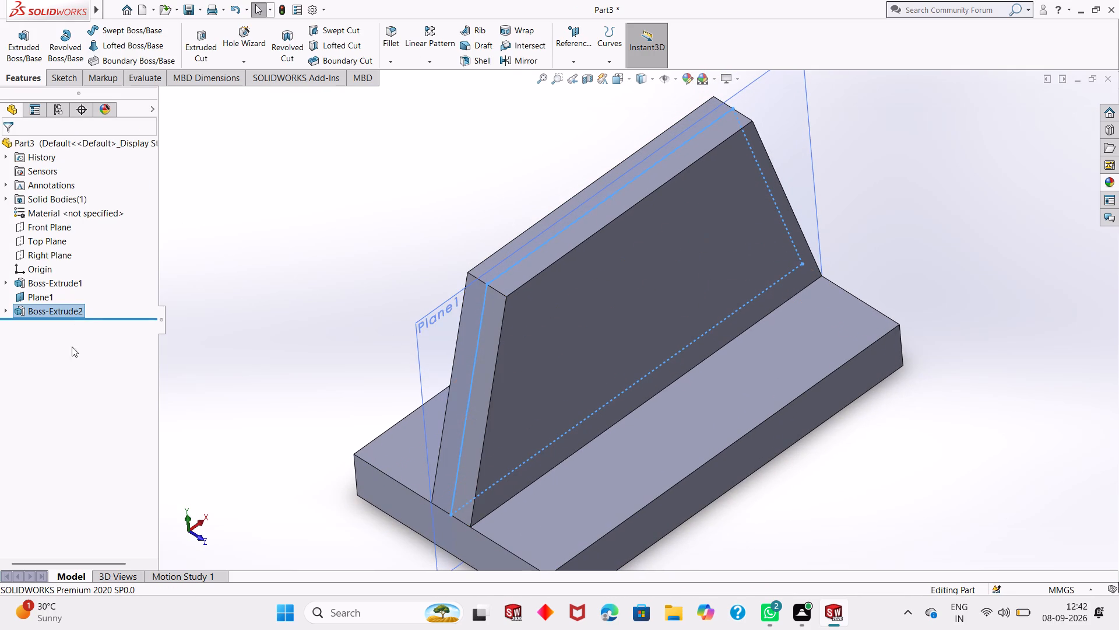
left_click(67, 311)
right_click(82, 269)
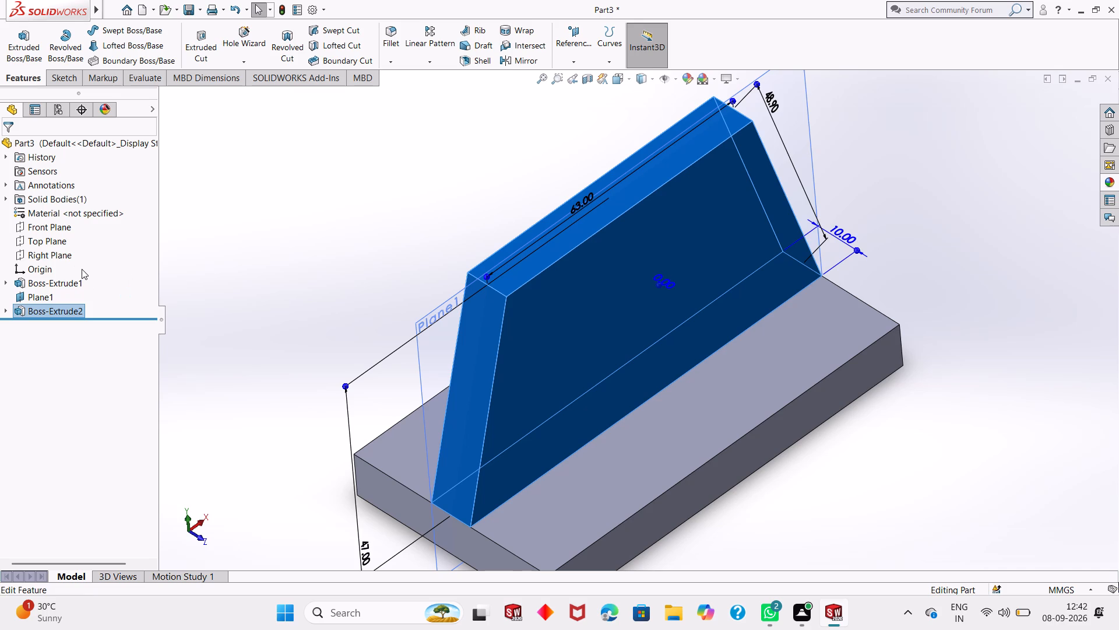
left_click(88, 236)
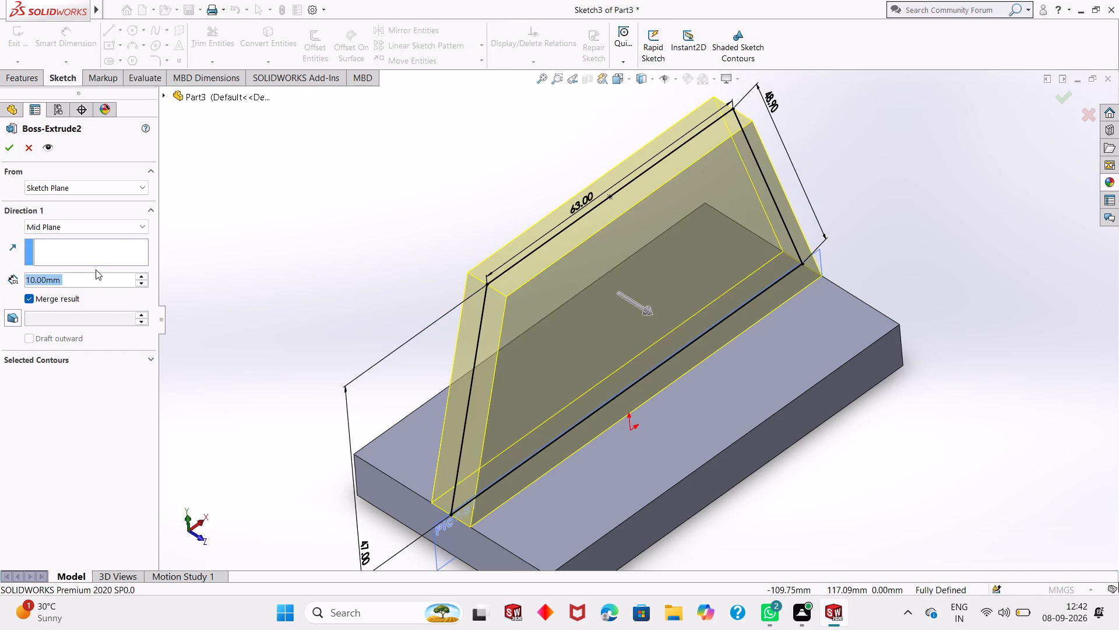
type("30")
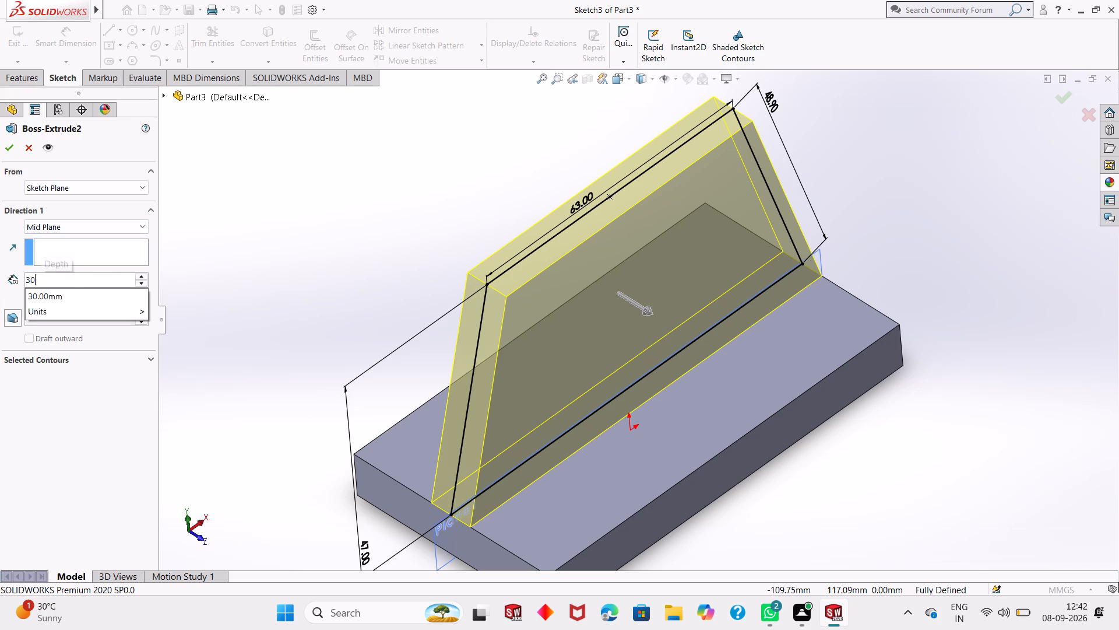
key("Return")
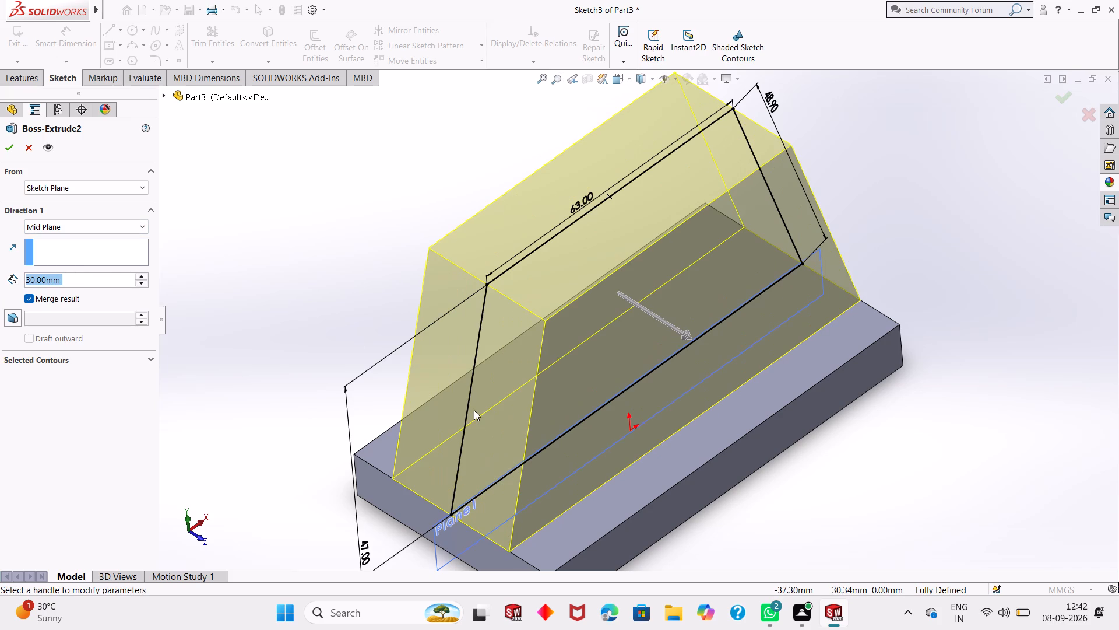
middle_click_drag(474, 410, 576, 249)
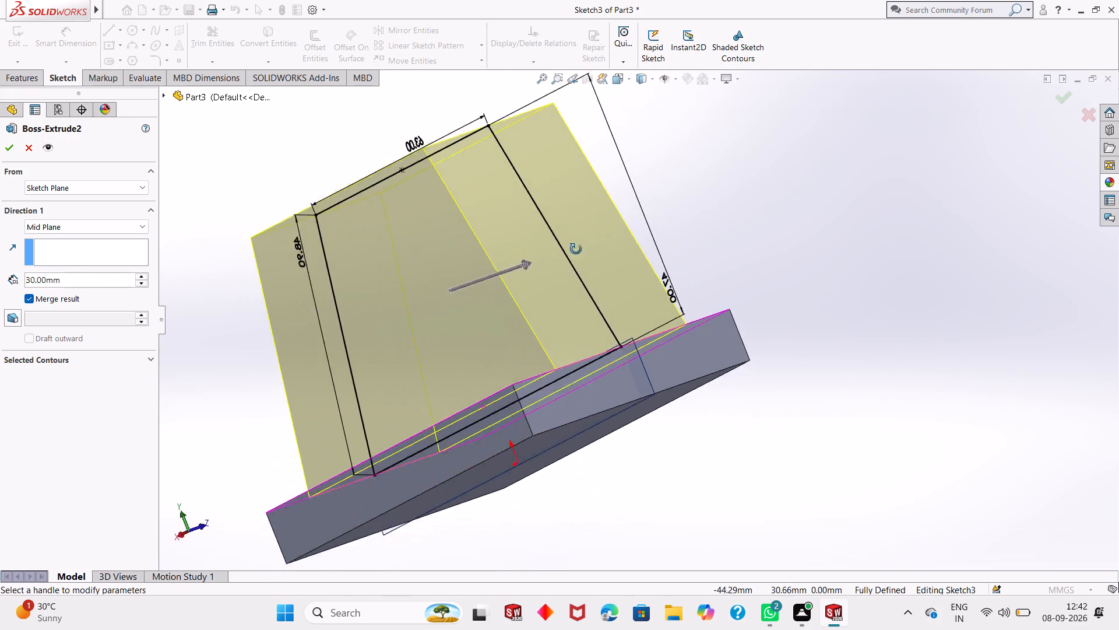
middle_click_drag(576, 249, 427, 366)
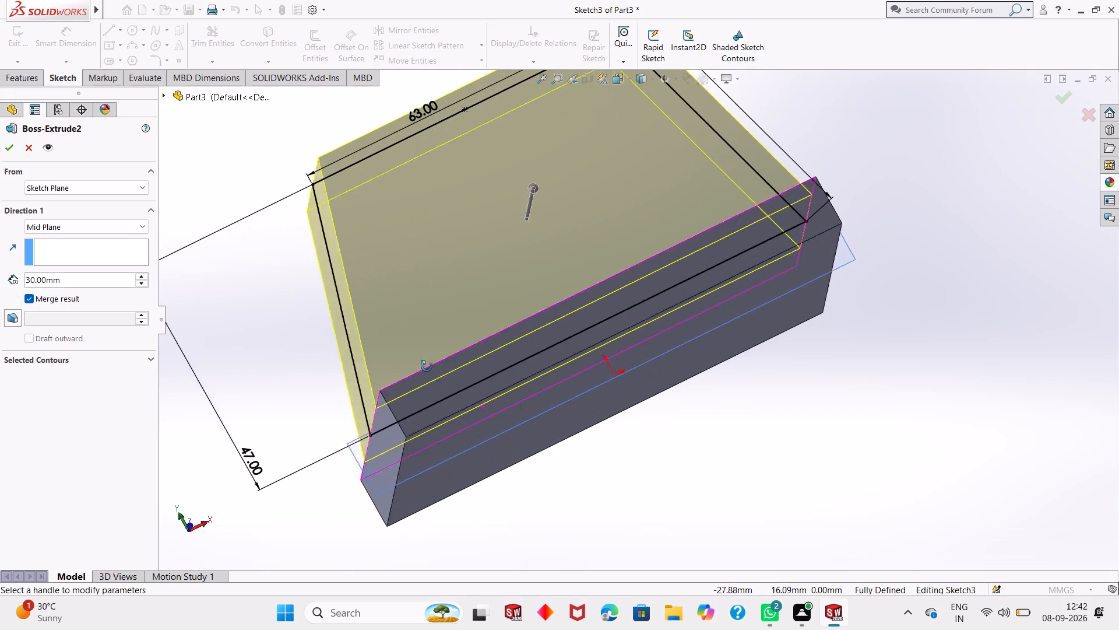
middle_click_drag(427, 366, 419, 365)
middle_click_drag(527, 209, 569, 260)
scroll(749, 456, "up", 3)
scroll(382, 133, "down", 2)
scroll(601, 339, "up", 1)
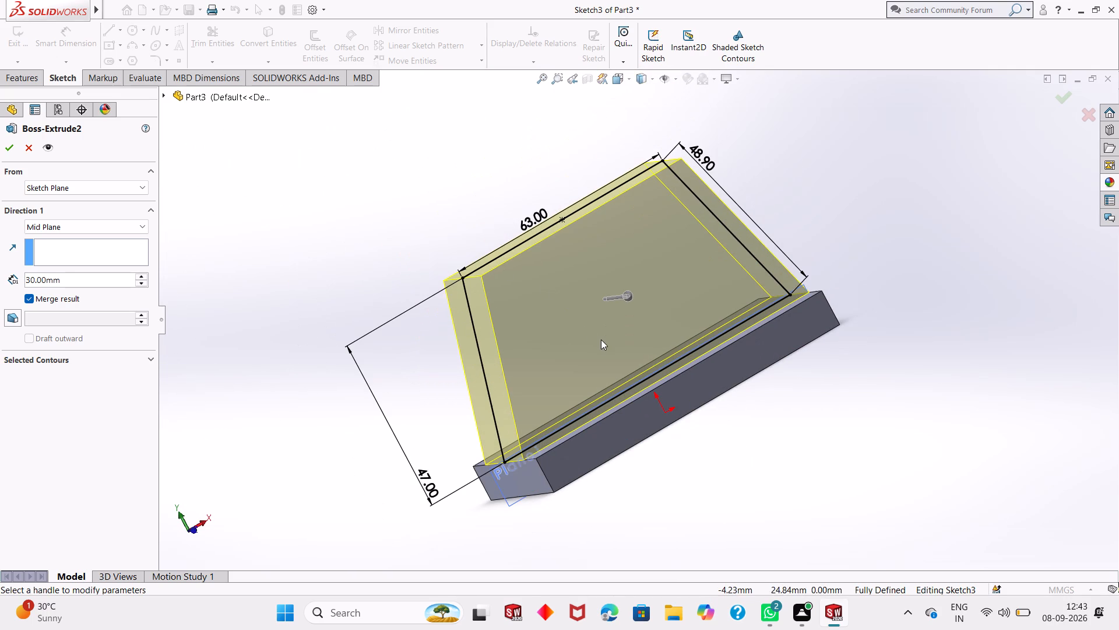
middle_click_drag(590, 307, 624, 282)
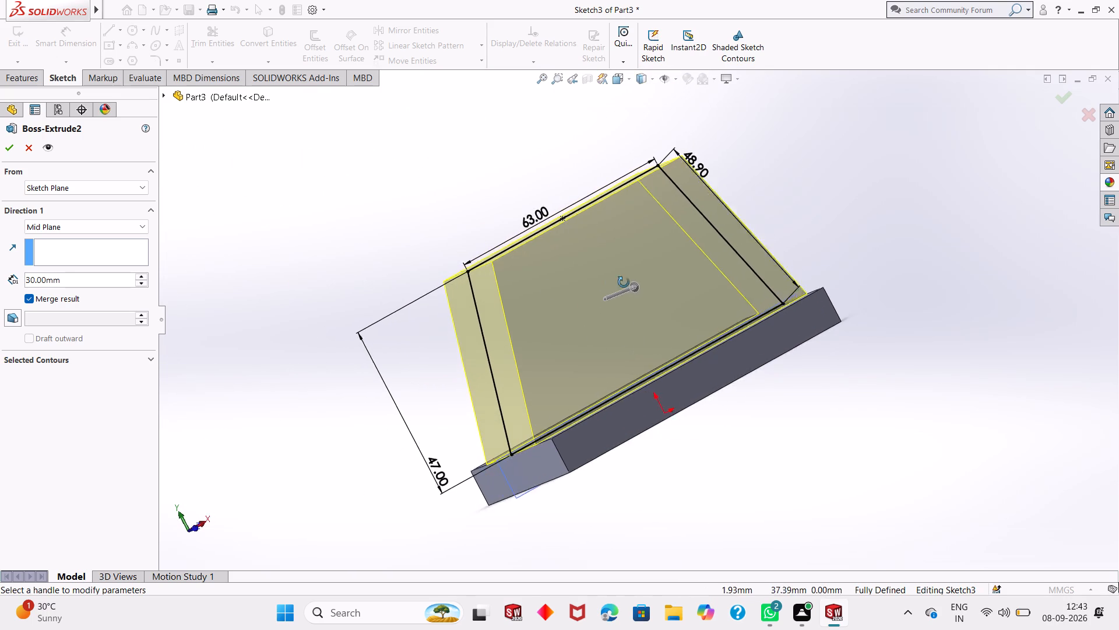
middle_click_drag(624, 282, 638, 283)
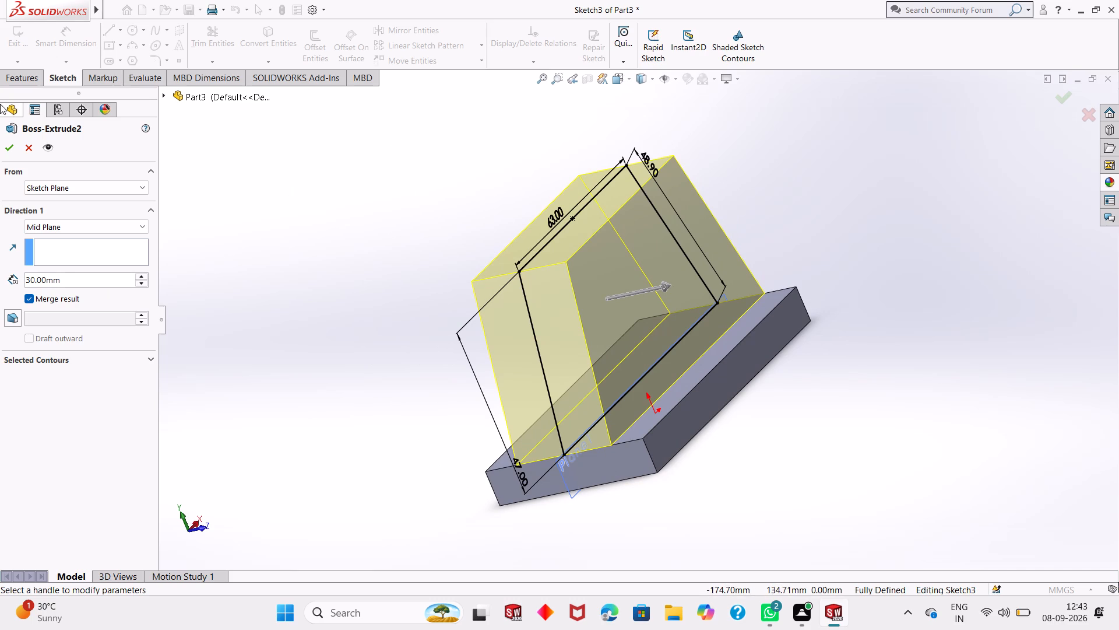
left_click(1, 143)
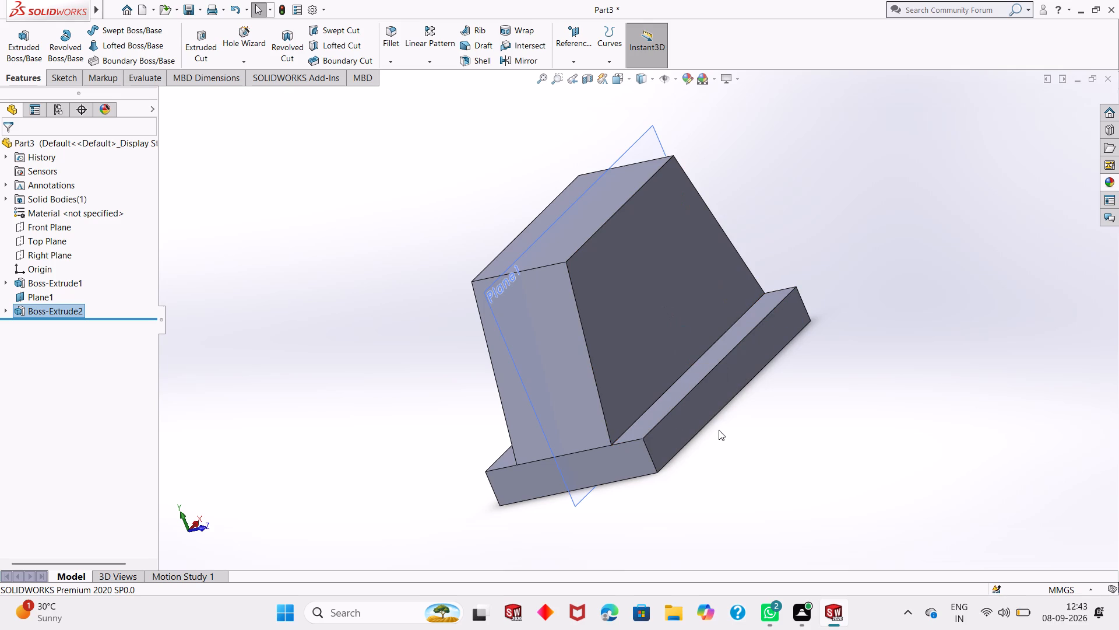
Hide the reference plane Plane1 that runs through the middle of the tapered boss.
middle_click_drag(454, 512, 428, 417)
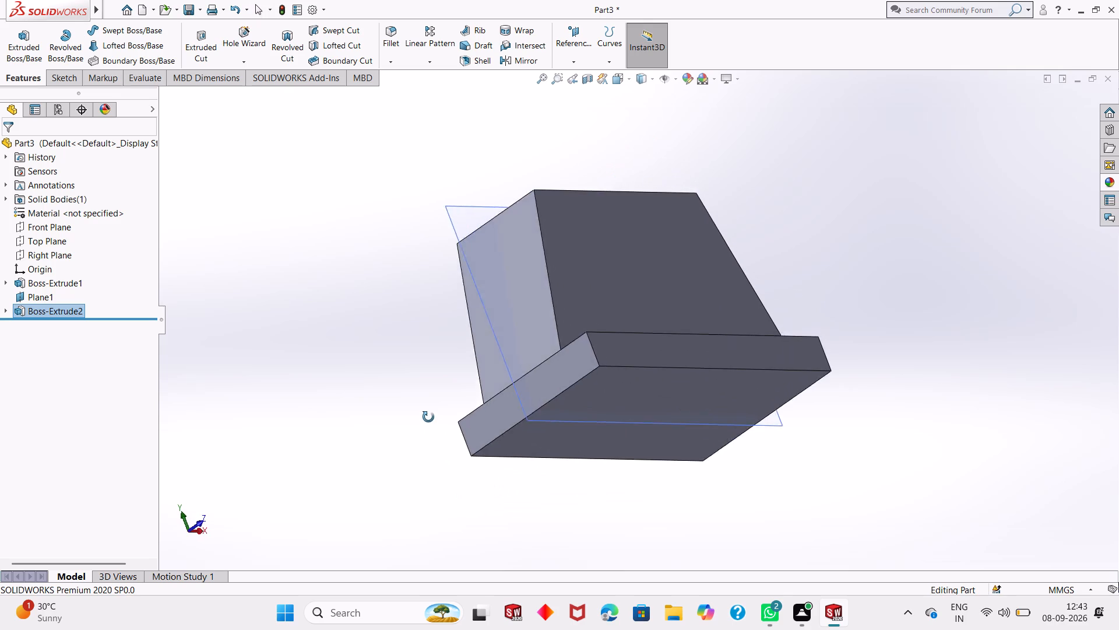
middle_click_drag(428, 417, 431, 545)
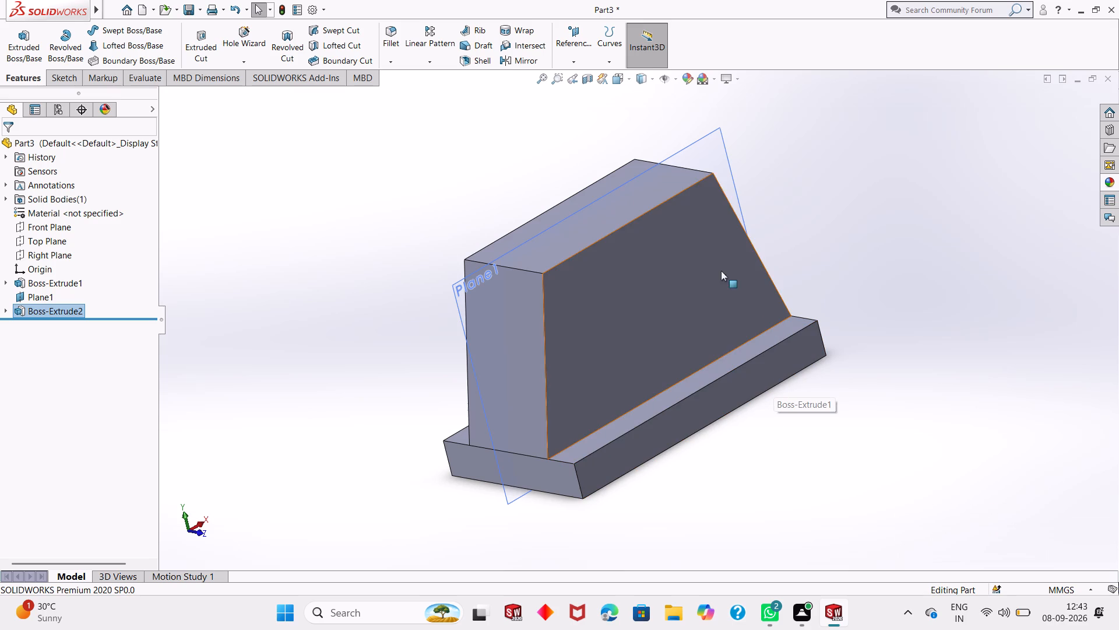
right_click(708, 145)
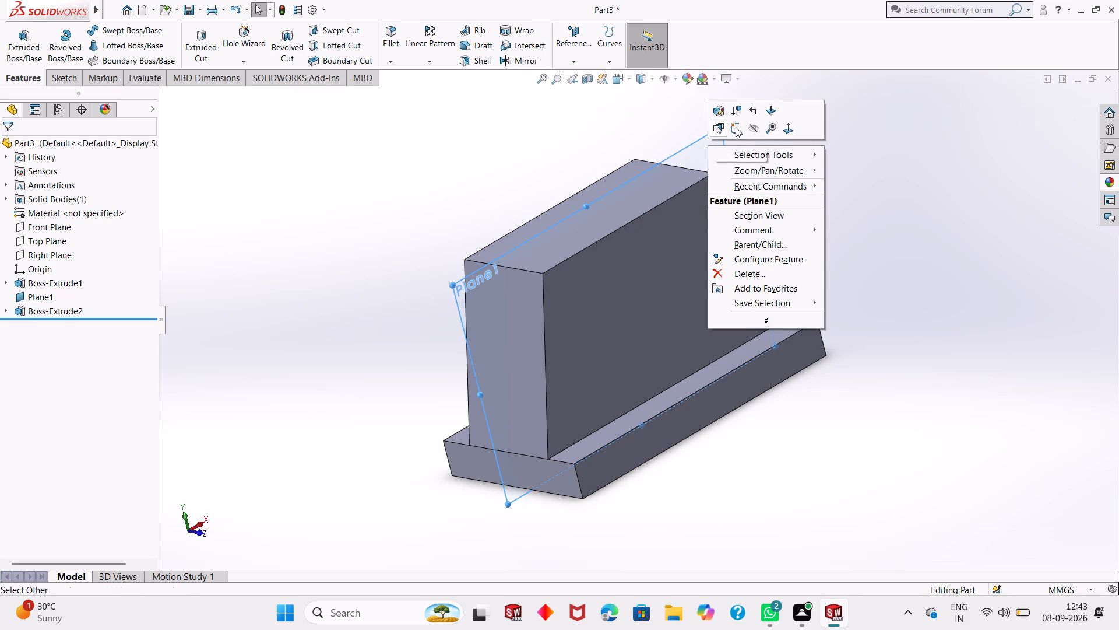
left_click(750, 127)
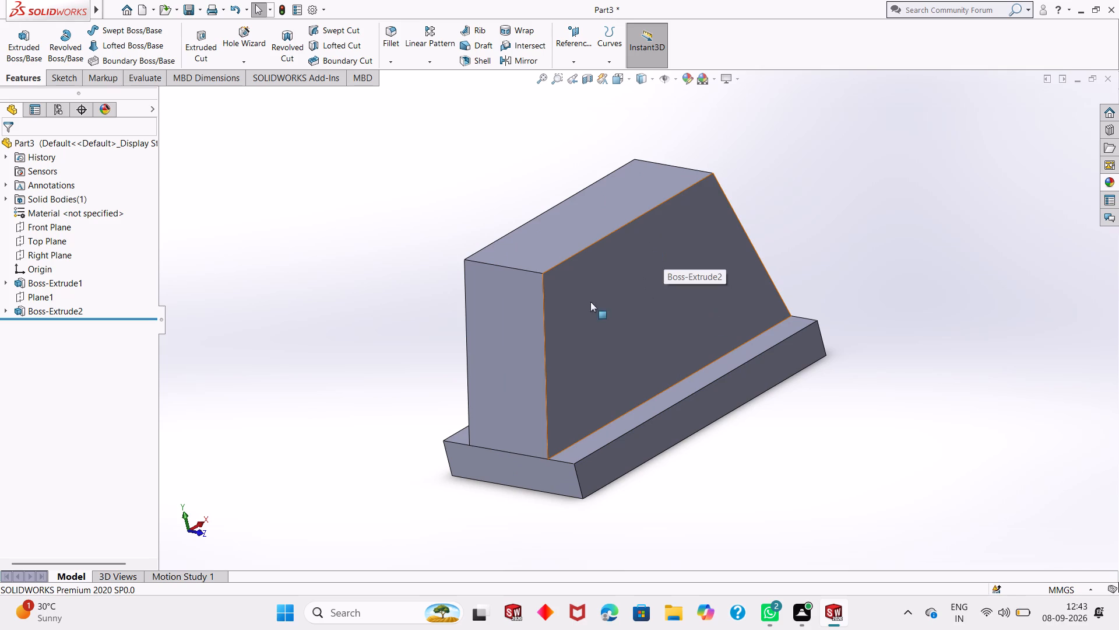
On the tapered boss's top face, sketch a center rectangle about 63 by 15 mm from the origin, spanning the face's full length.
left_click(565, 240)
left_click(614, 204)
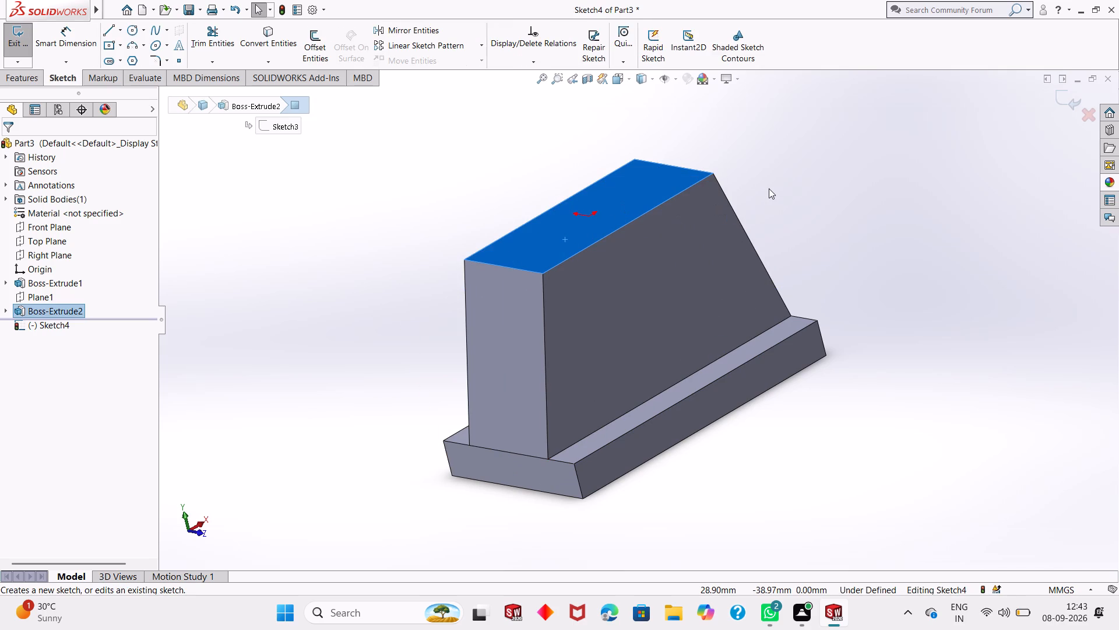
key("ctrl+8")
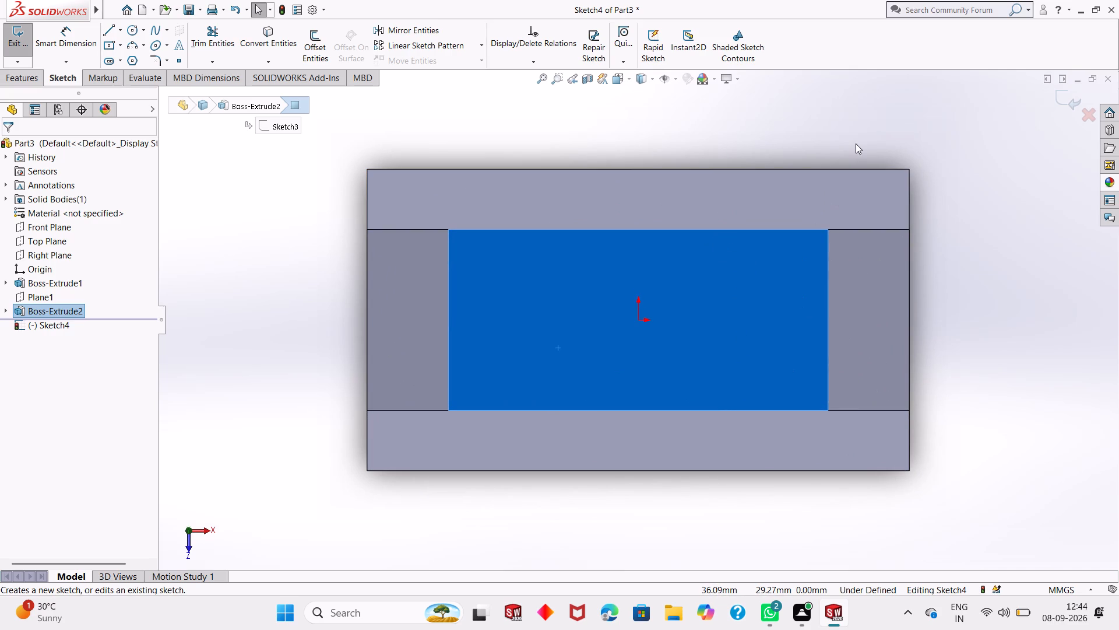
key("Escape")
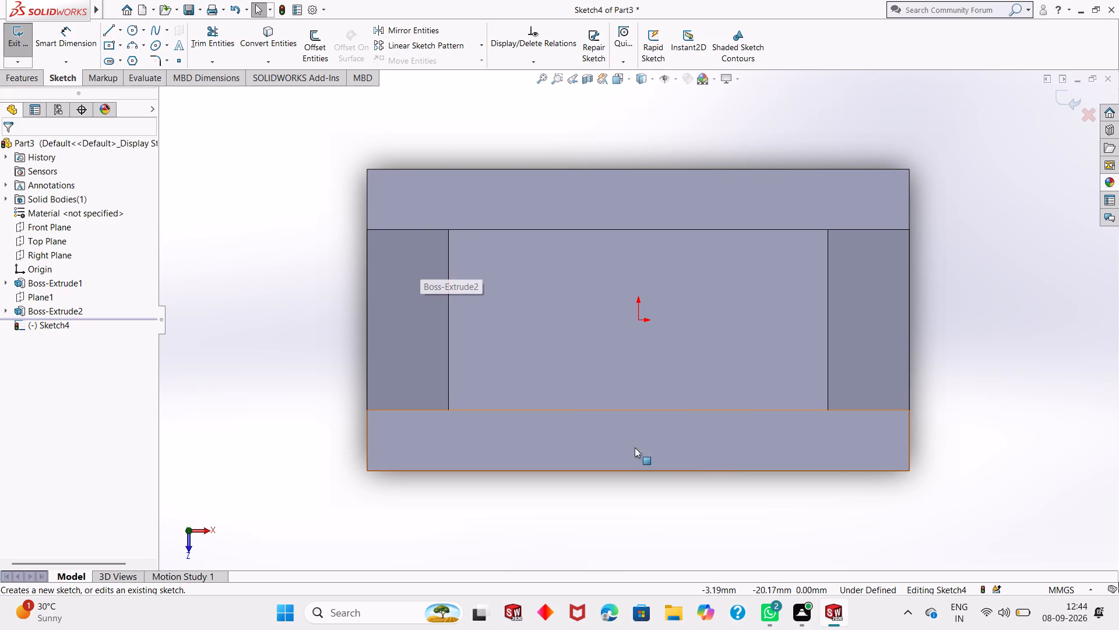
middle_click_drag(710, 468, 709, 436)
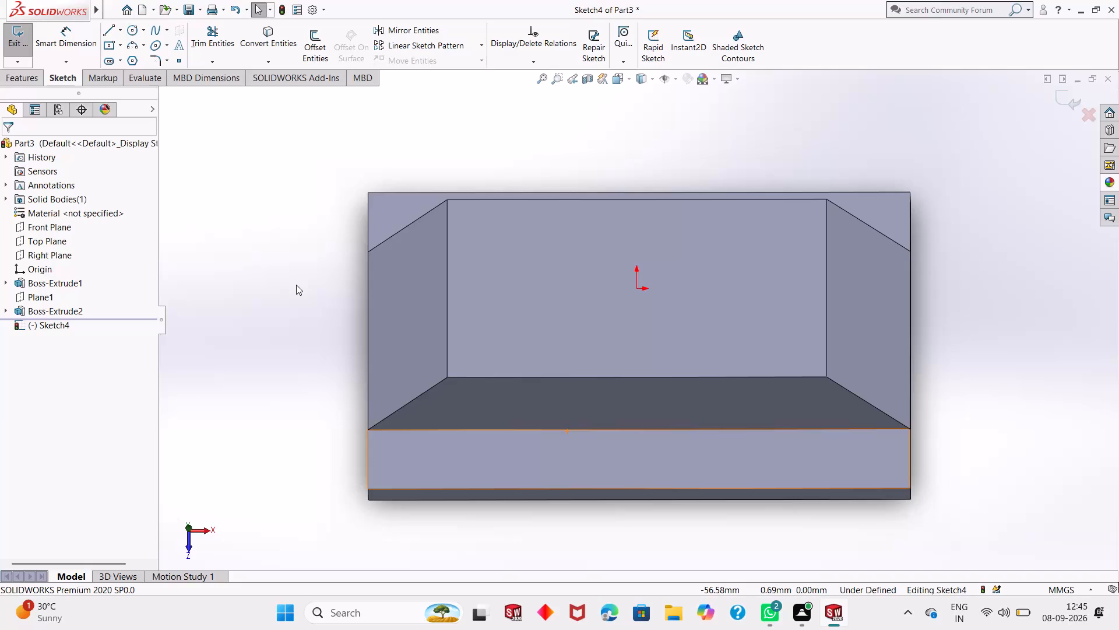
left_click(649, 334)
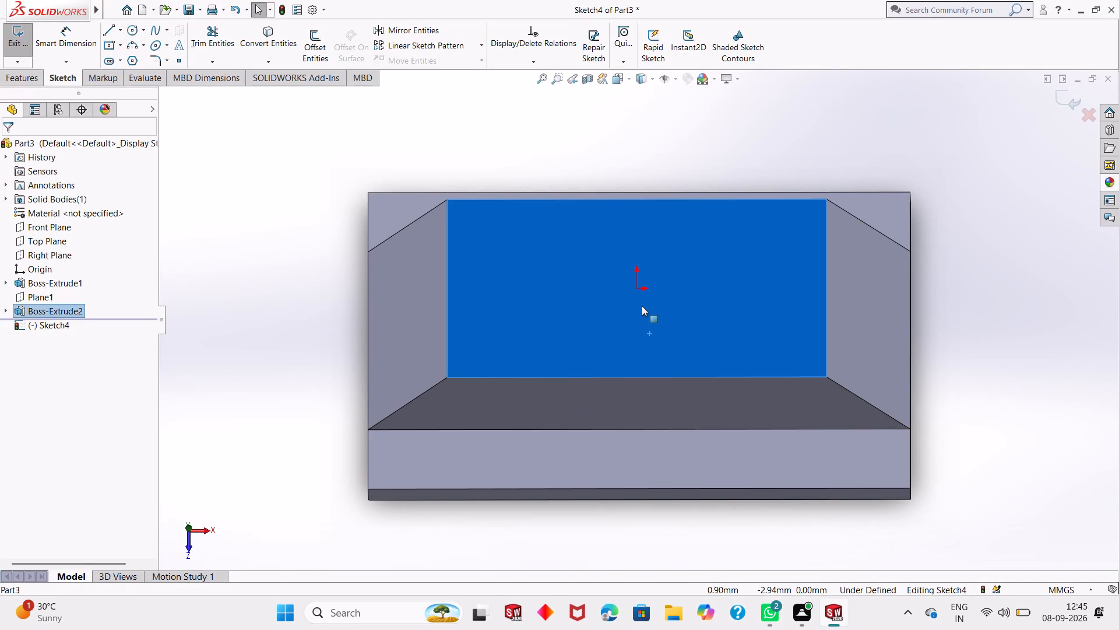
key("Escape")
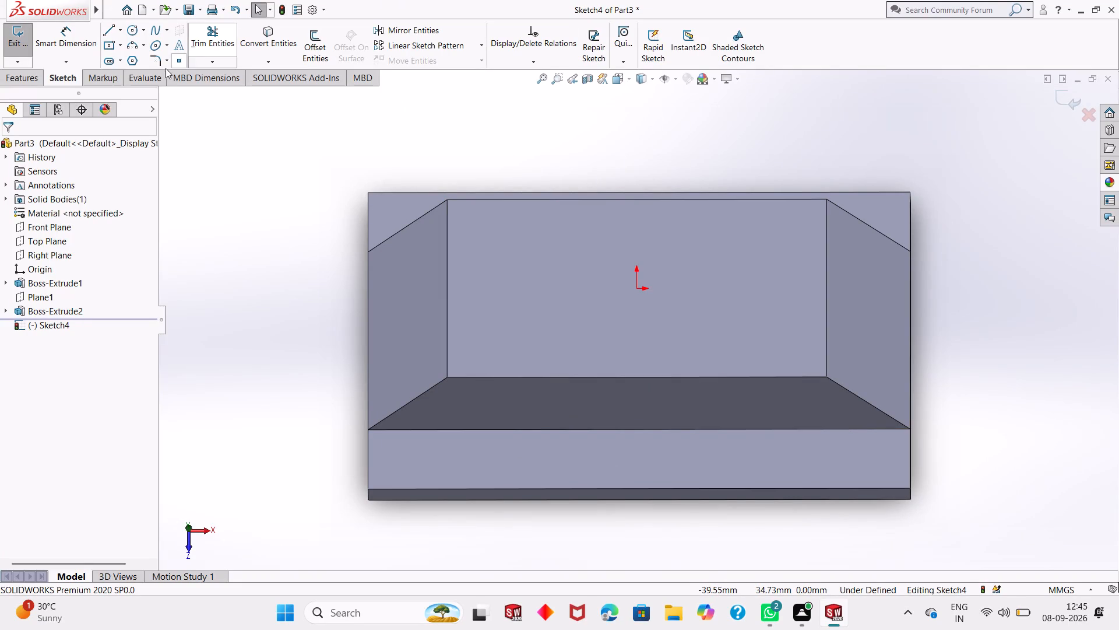
left_click(28, 73)
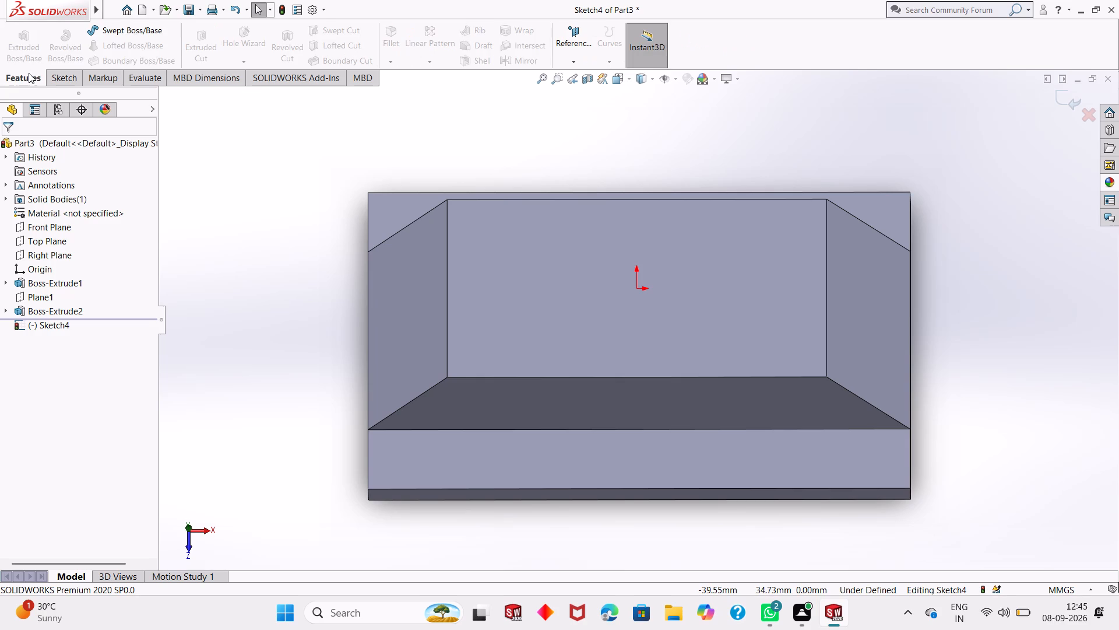
left_click(64, 73)
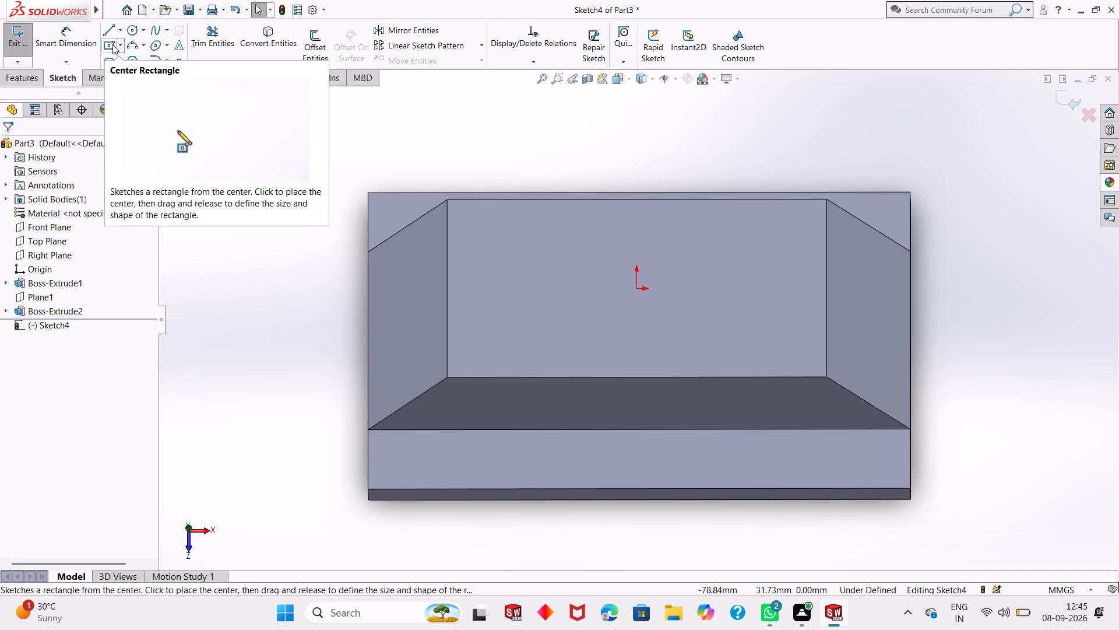
left_click(112, 44)
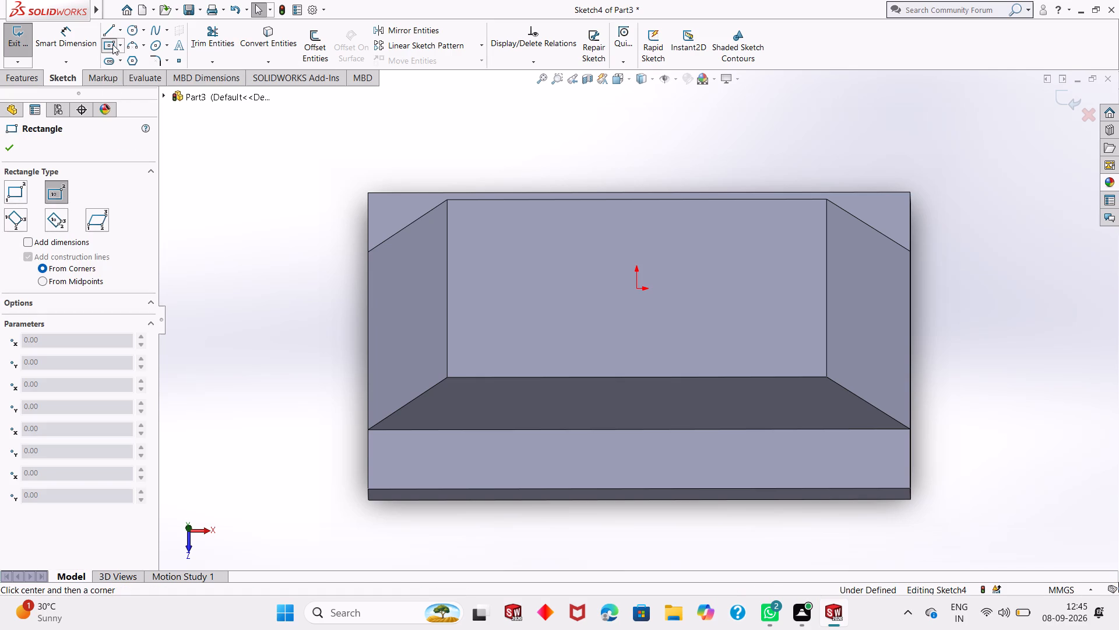
left_click(638, 288)
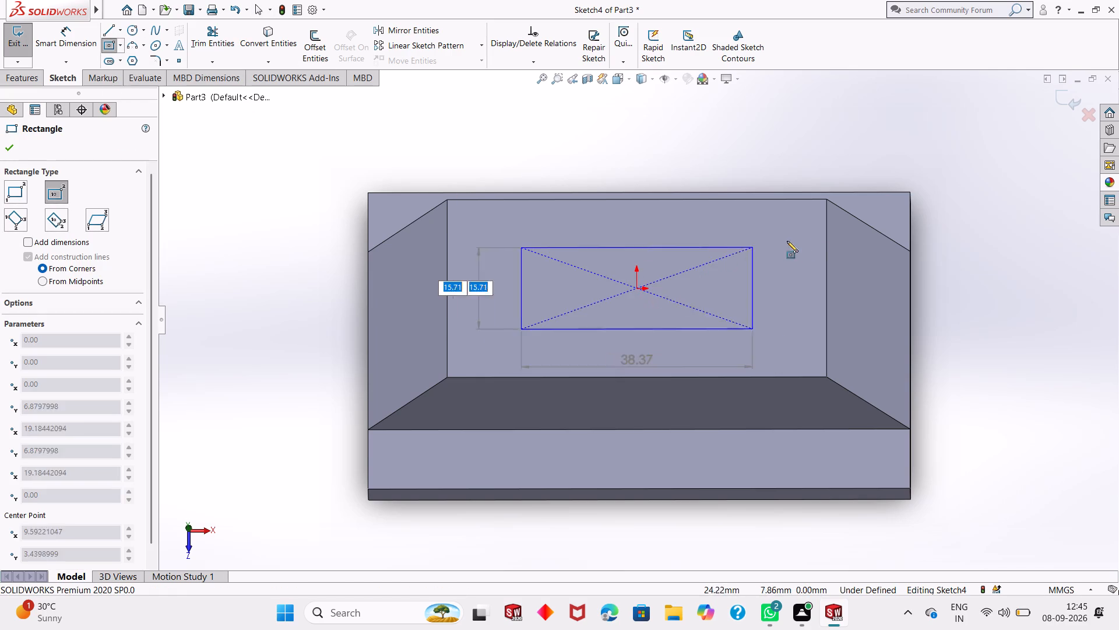
left_click(826, 244)
right_click(827, 244)
left_click(878, 253)
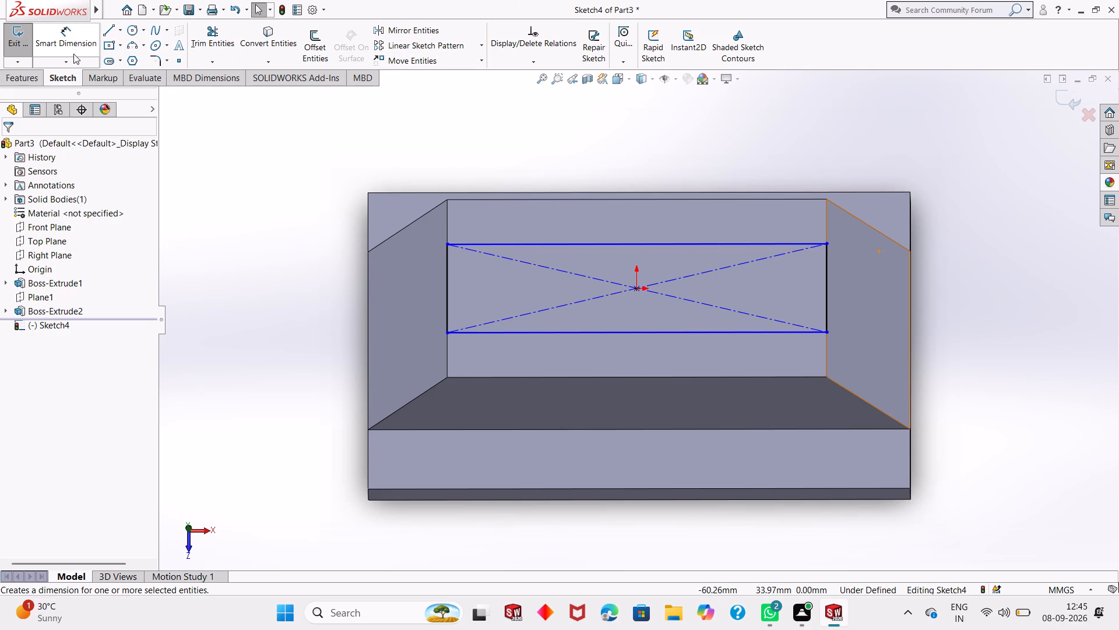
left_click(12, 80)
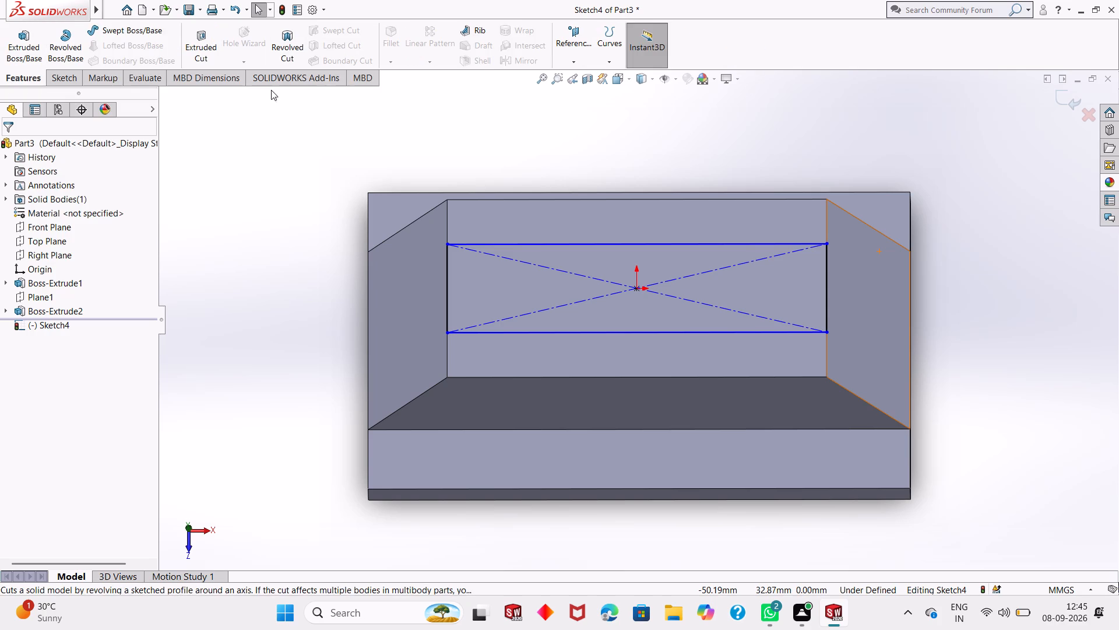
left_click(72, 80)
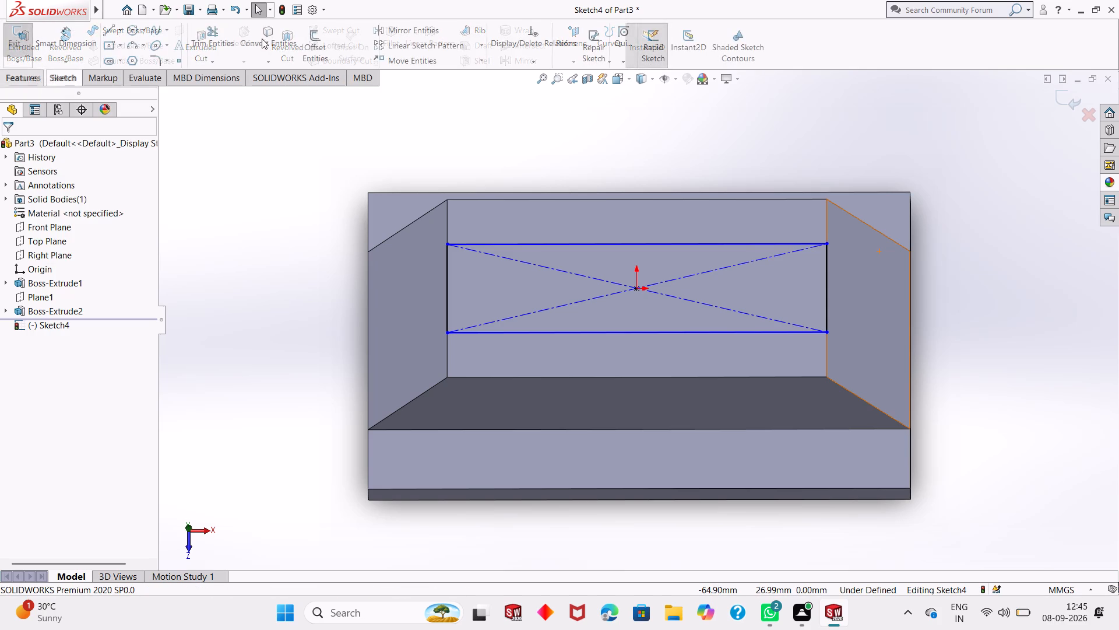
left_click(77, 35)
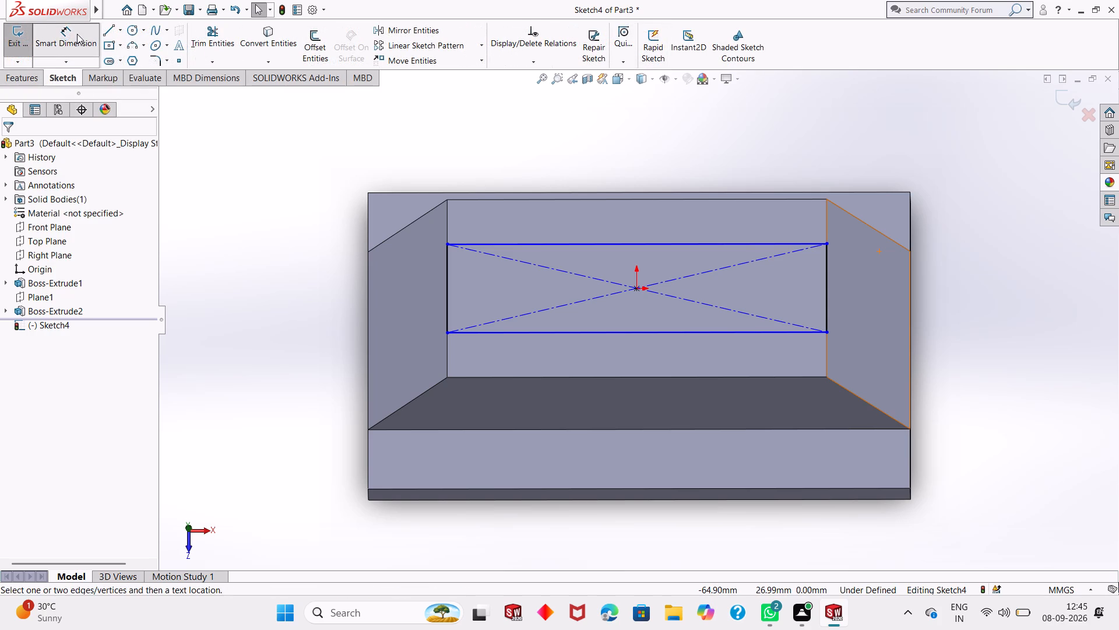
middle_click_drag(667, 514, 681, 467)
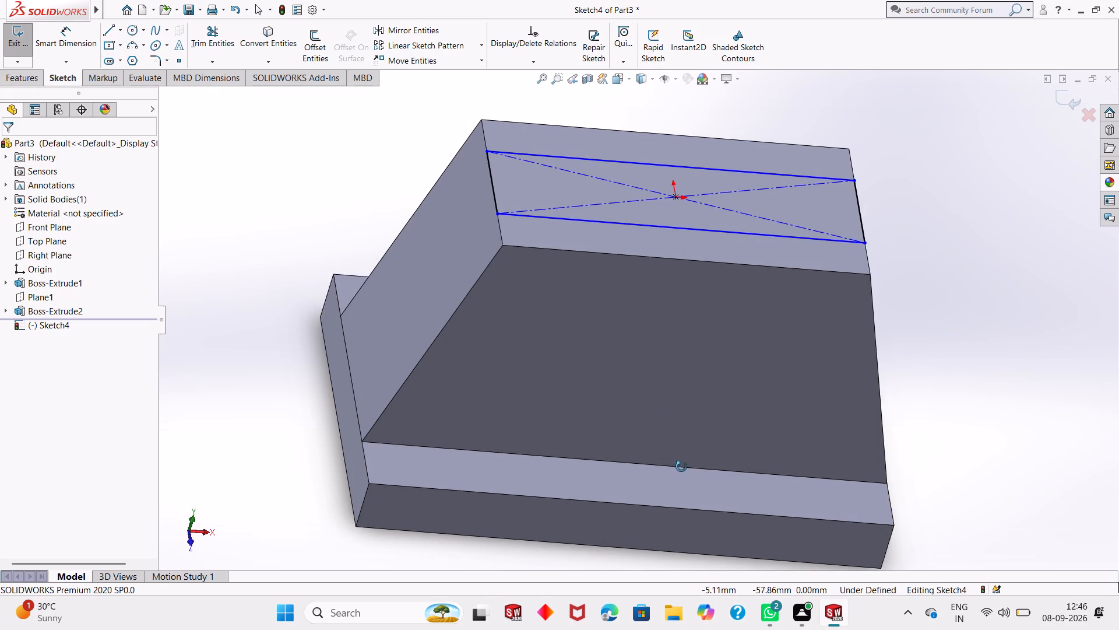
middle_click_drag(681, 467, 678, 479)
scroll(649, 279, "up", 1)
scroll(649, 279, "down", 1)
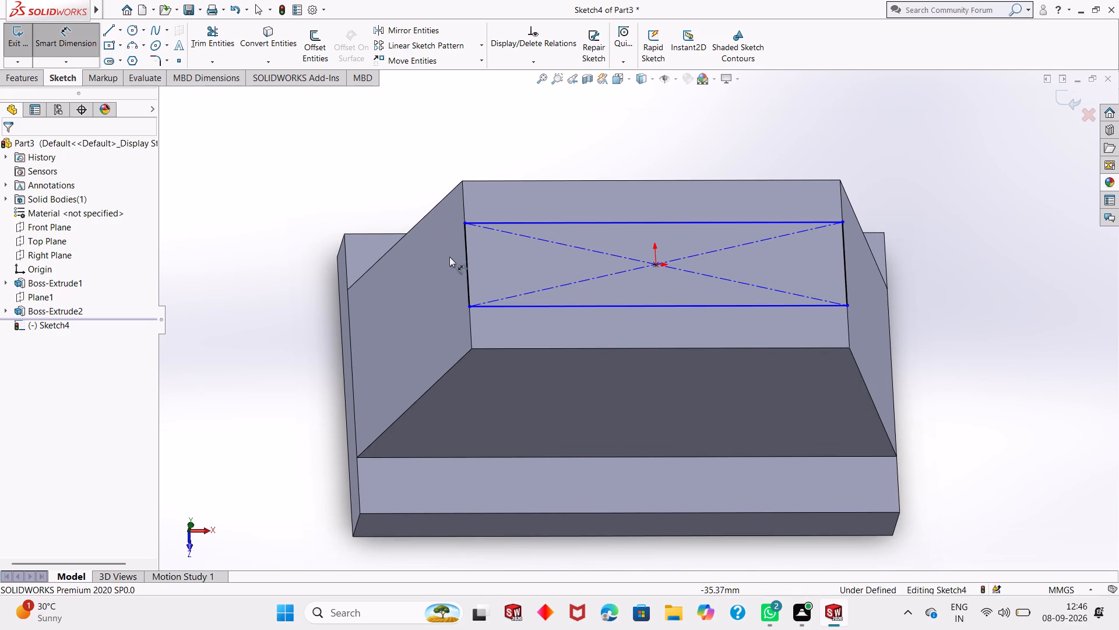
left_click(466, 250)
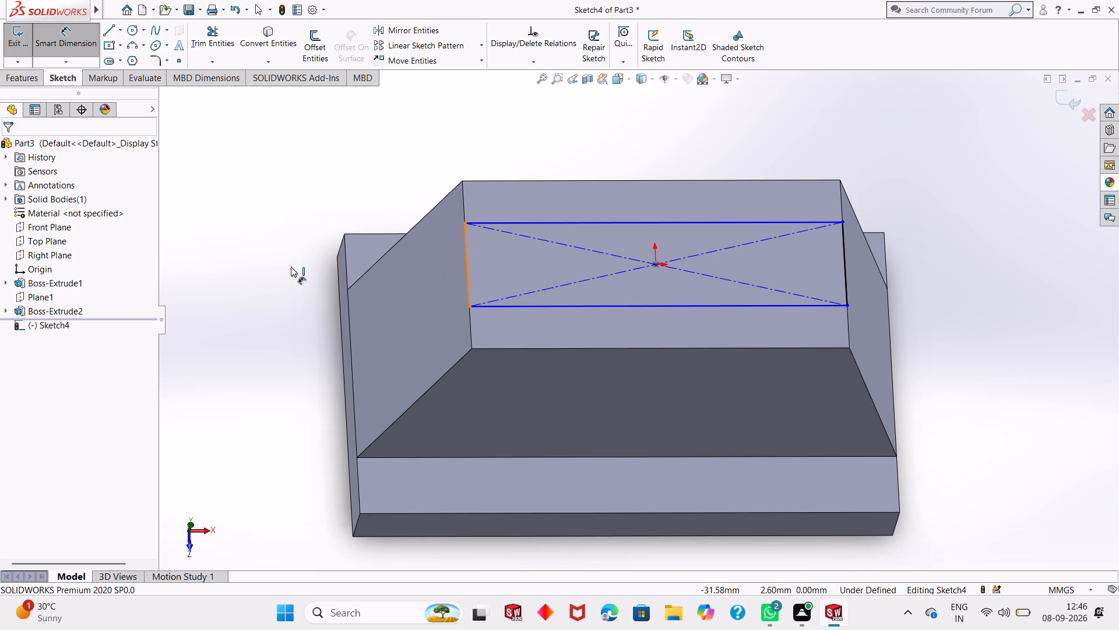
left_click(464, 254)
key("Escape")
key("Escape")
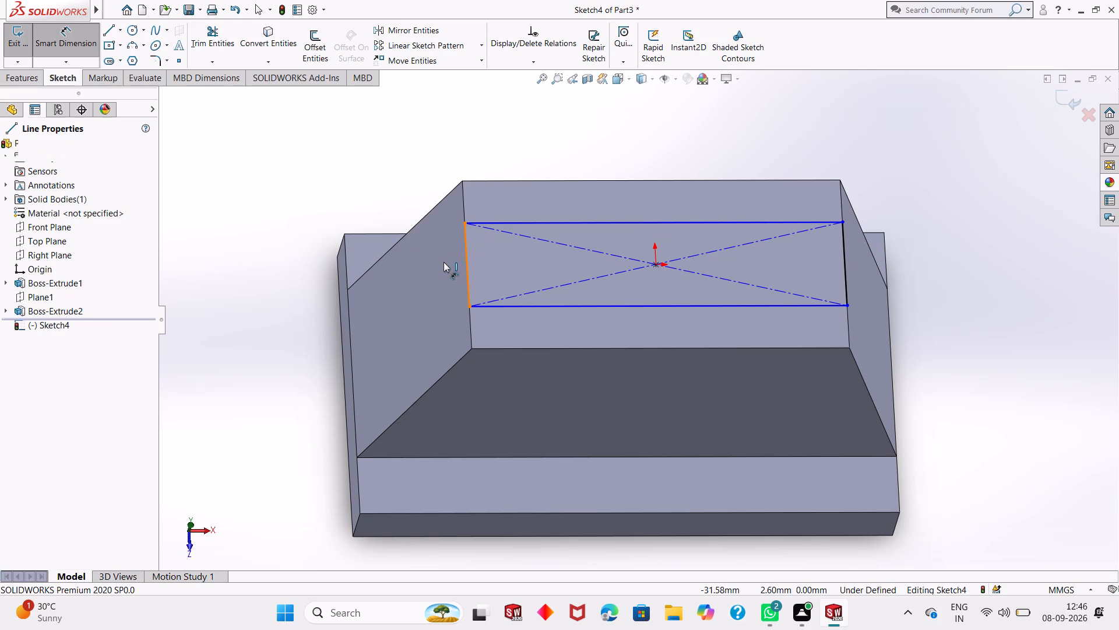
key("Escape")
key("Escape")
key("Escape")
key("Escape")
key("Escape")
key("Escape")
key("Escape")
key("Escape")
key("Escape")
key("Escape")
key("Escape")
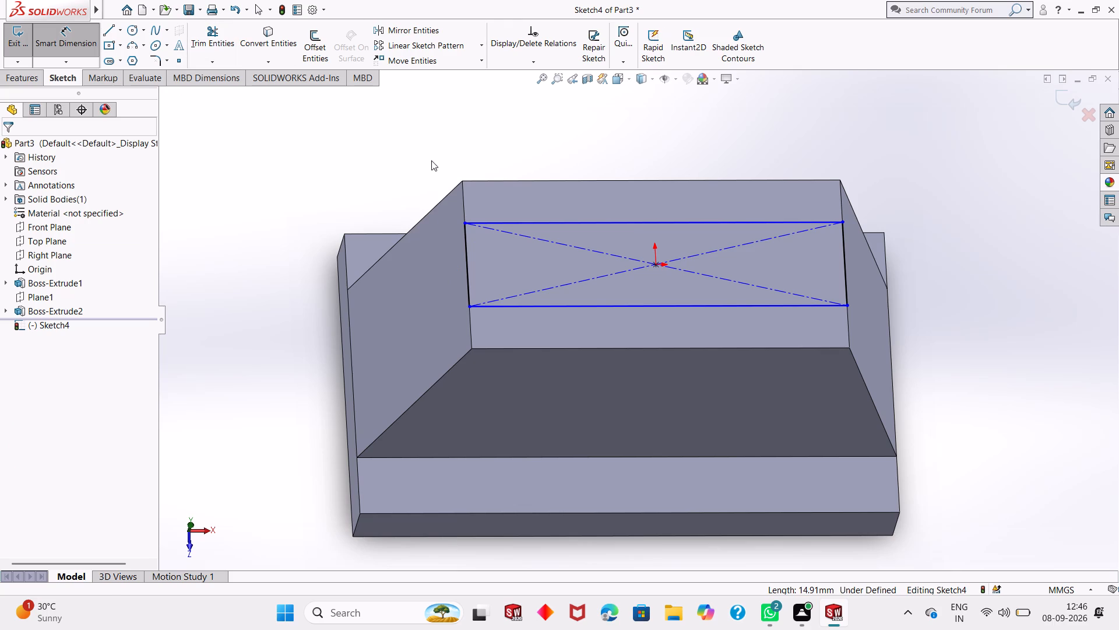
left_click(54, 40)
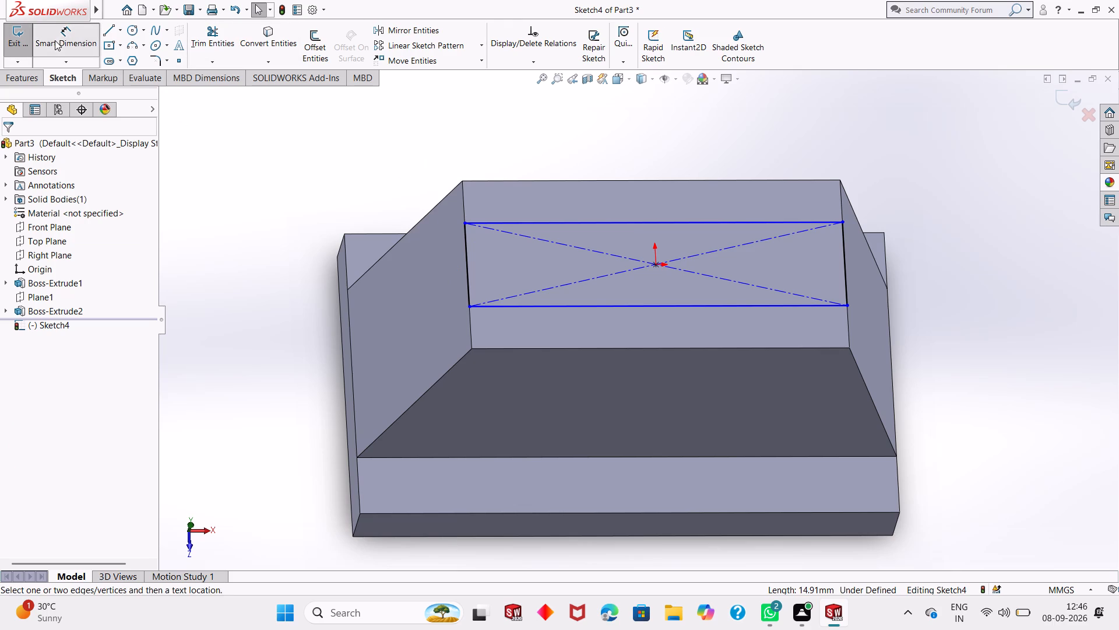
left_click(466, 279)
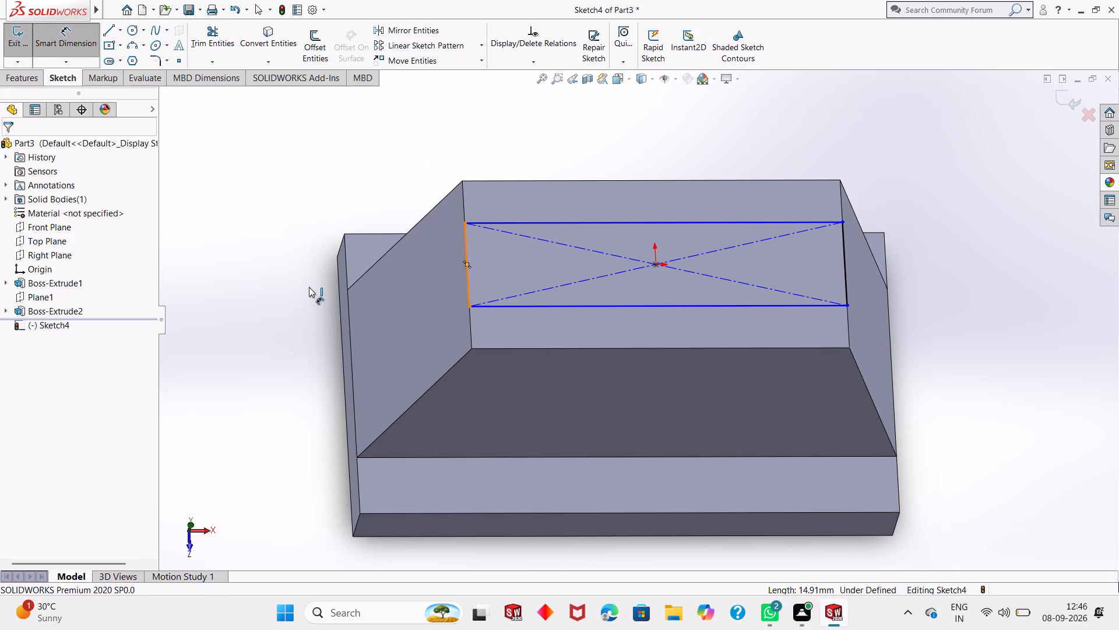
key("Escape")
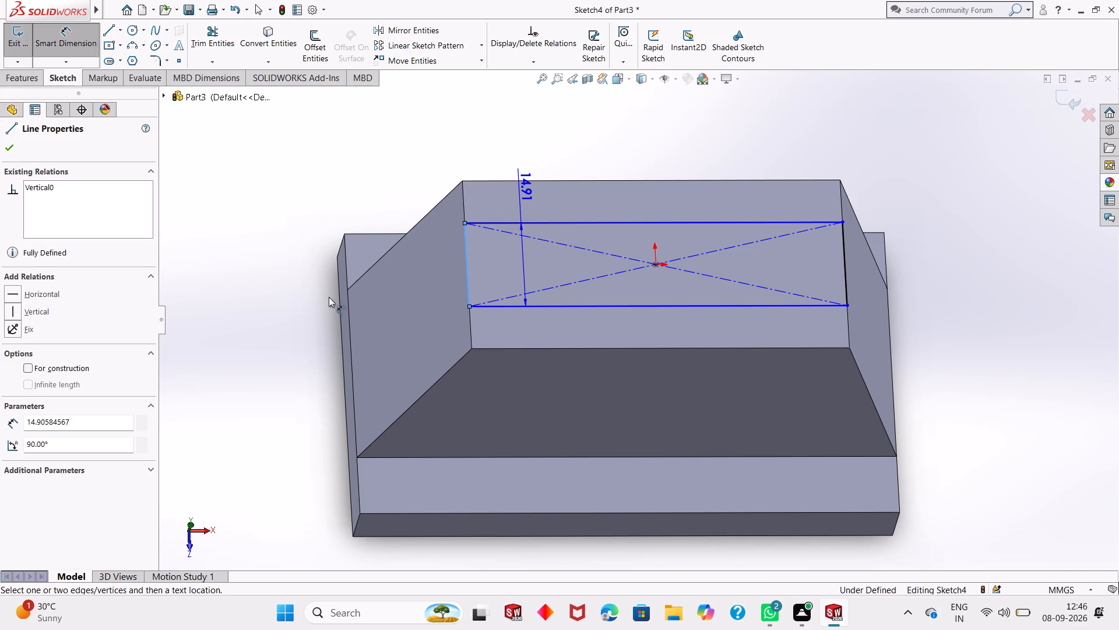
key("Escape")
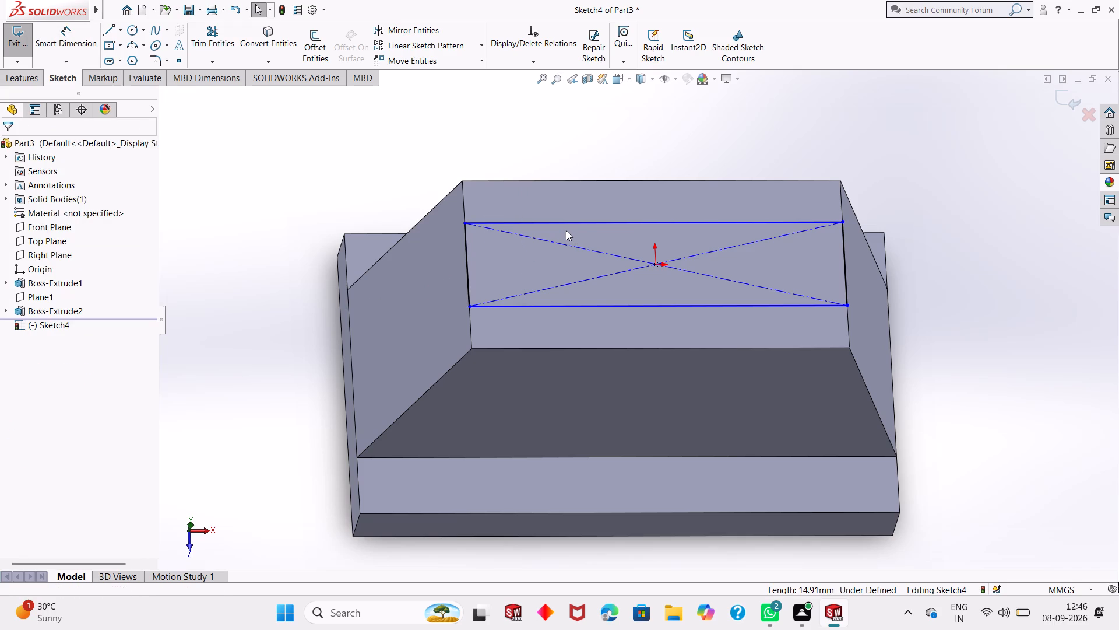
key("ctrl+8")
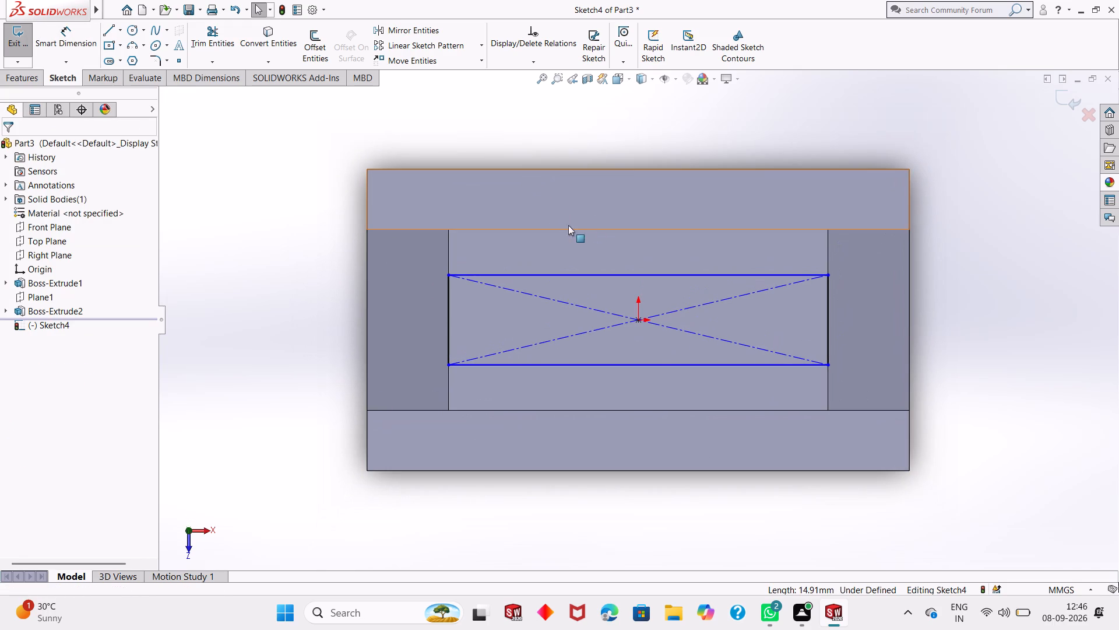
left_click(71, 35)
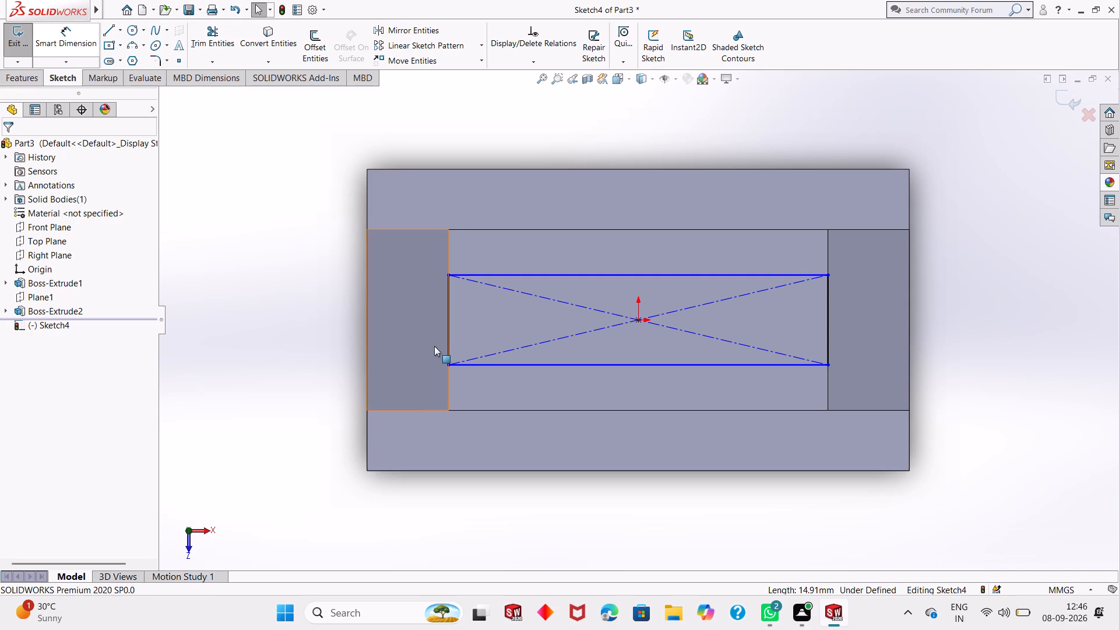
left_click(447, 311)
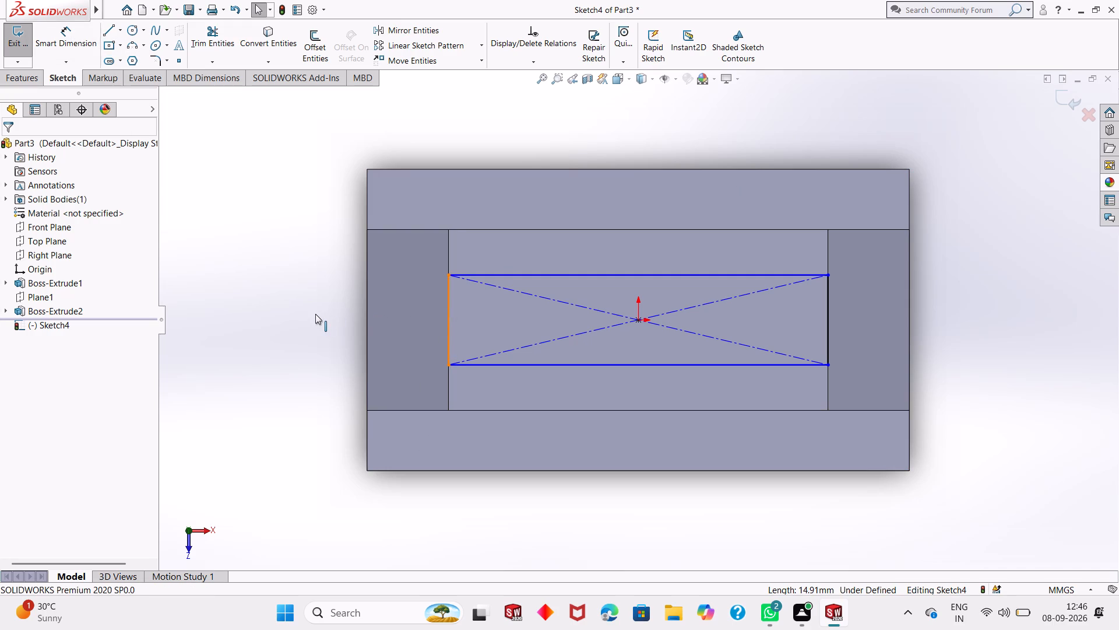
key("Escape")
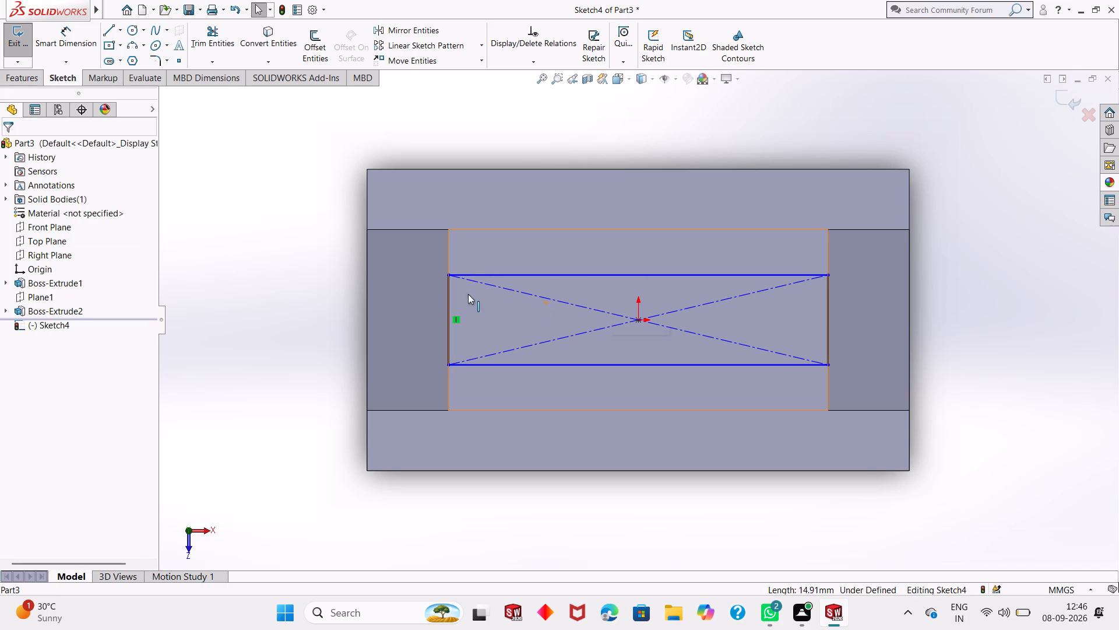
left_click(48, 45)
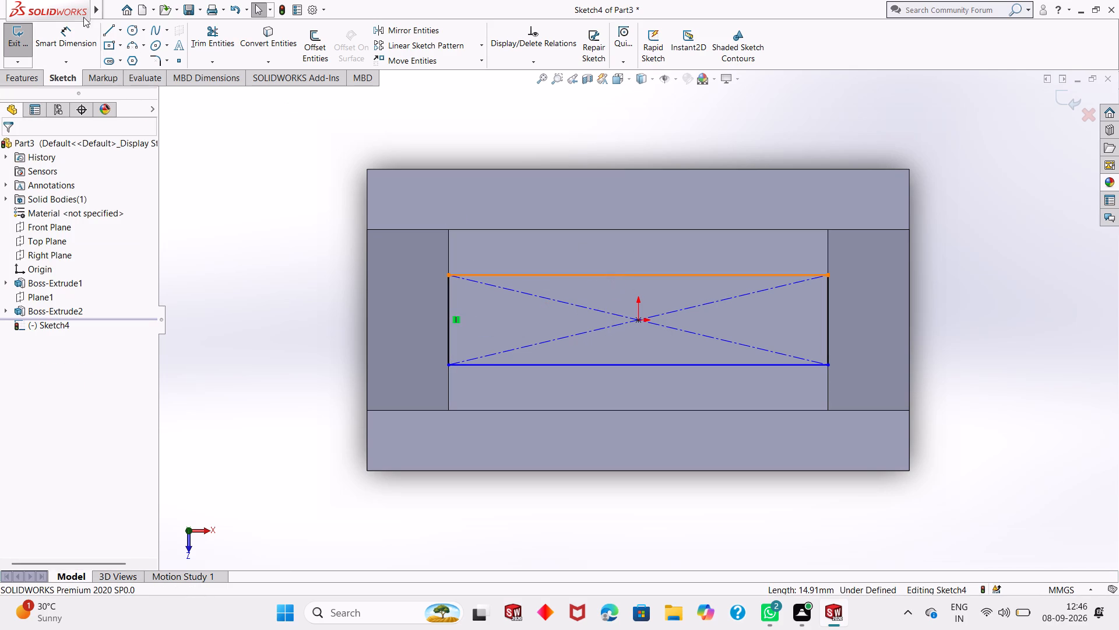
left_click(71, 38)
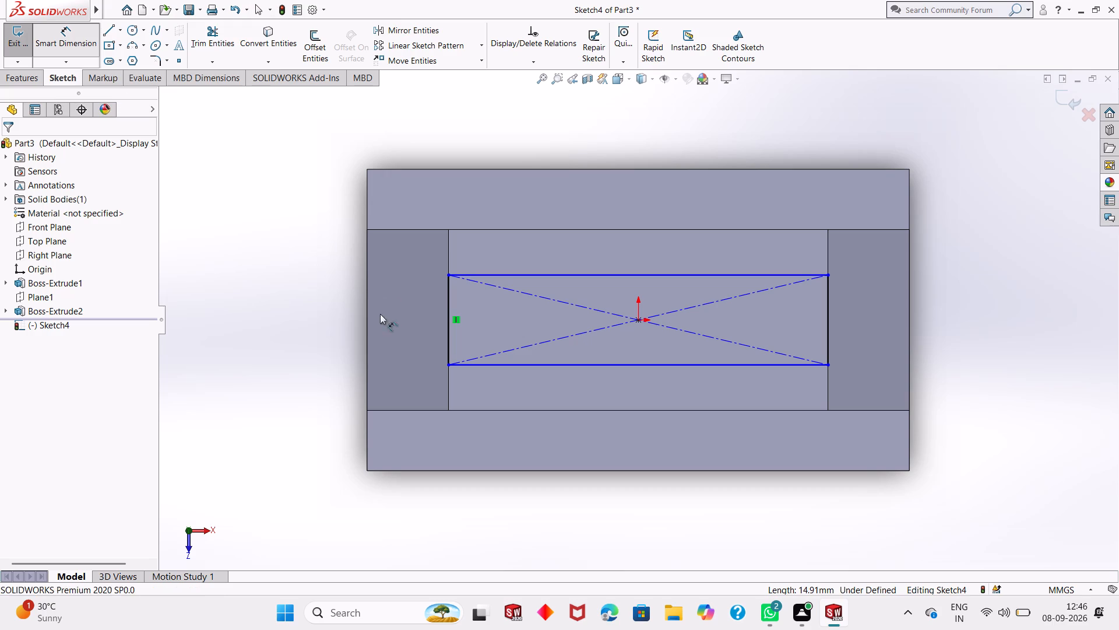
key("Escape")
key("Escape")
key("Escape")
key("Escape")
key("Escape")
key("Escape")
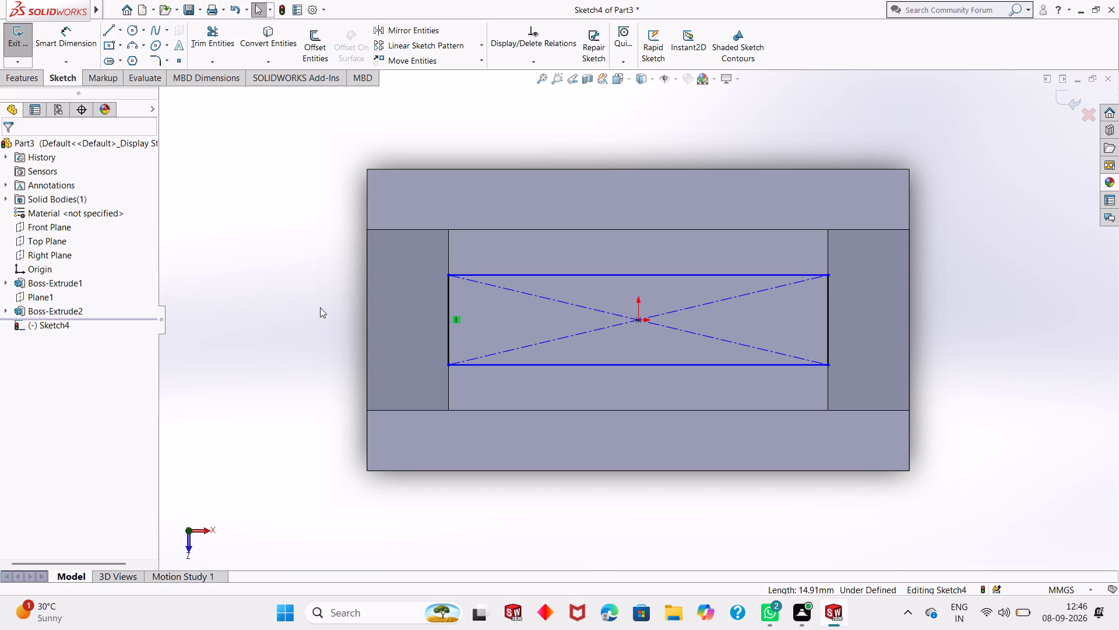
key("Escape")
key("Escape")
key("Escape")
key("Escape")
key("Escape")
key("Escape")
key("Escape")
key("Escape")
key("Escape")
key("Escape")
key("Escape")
Dimension the short side of the center rectangle on the tapered boss's top face to 14 mm.
left_click(75, 40)
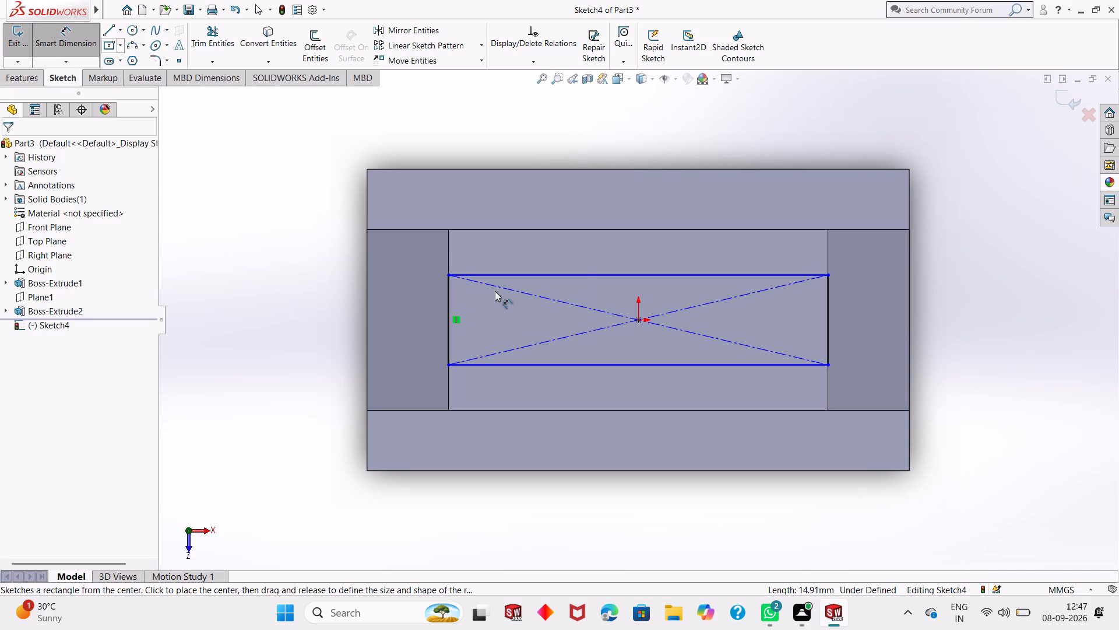
left_click(449, 295)
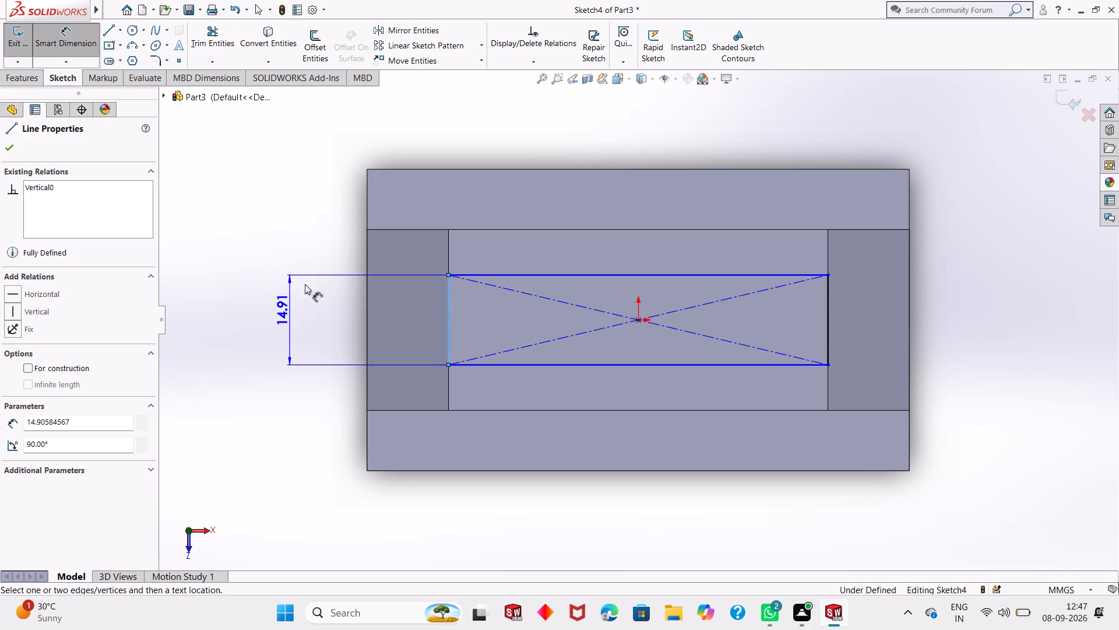
left_click(282, 309)
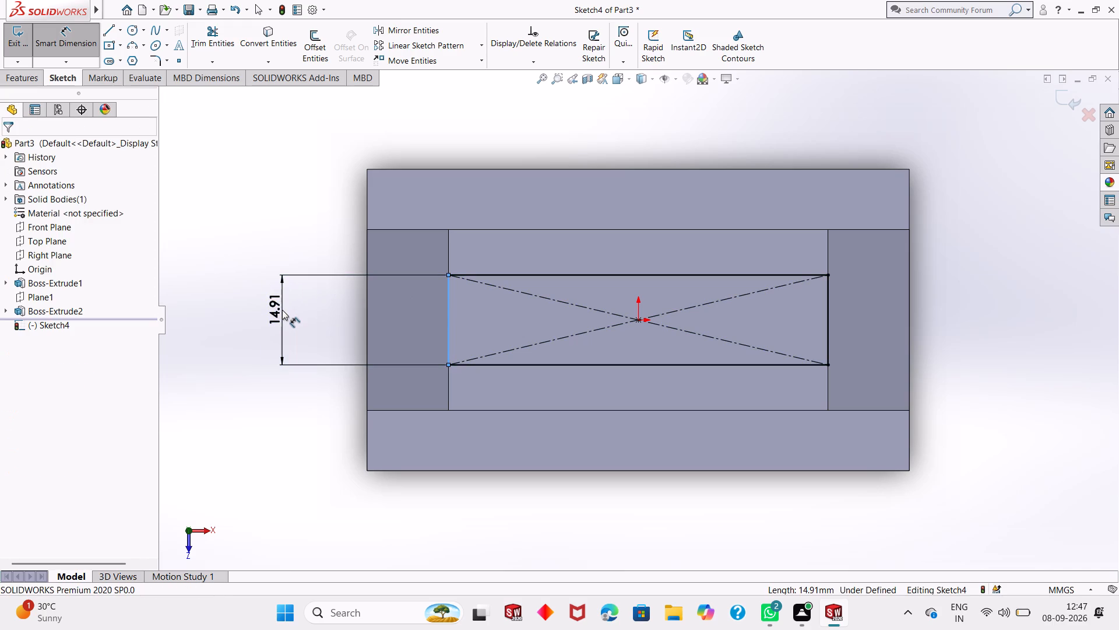
type("14")
key("Return")
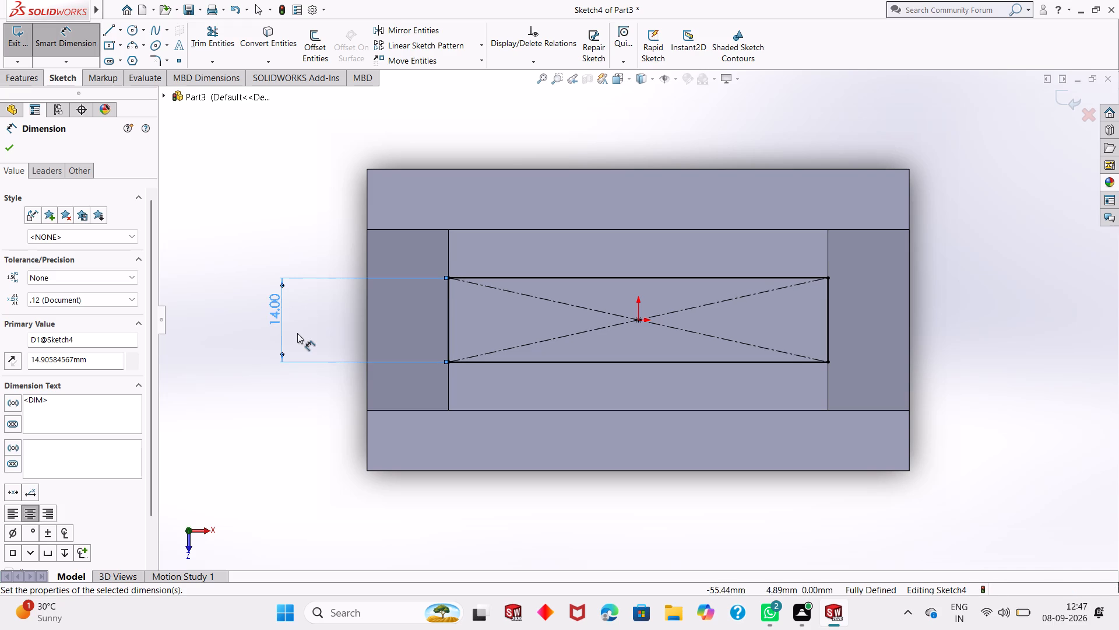
key("Escape")
key("Escape")
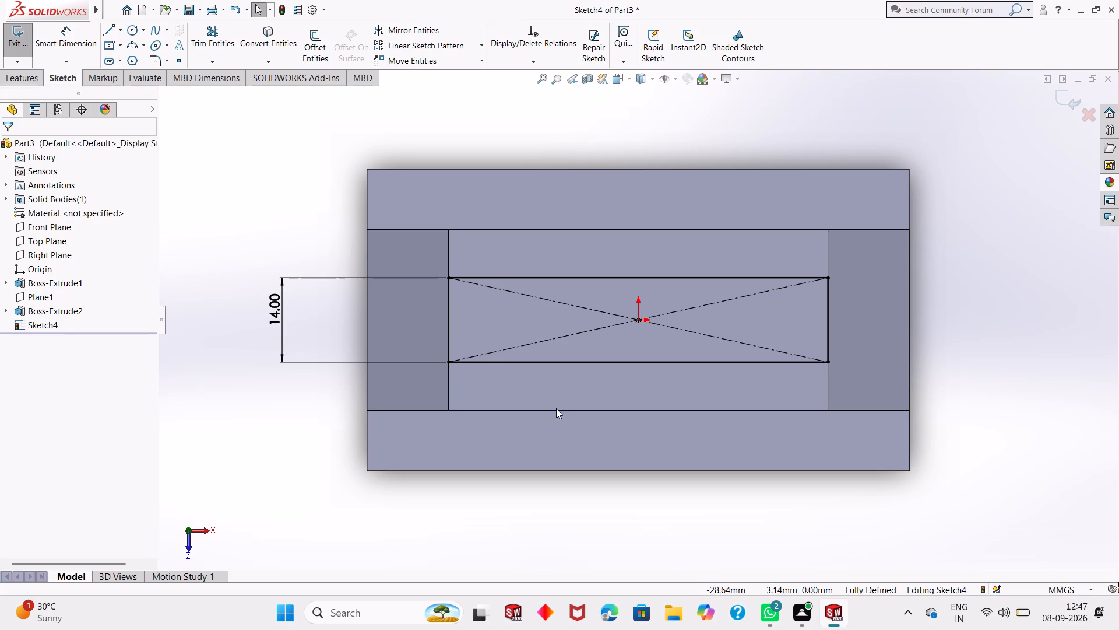
Examine the block, the tapered boss and the rectangle sketched on its top face from several angles.
middle_click_drag(580, 439, 582, 351)
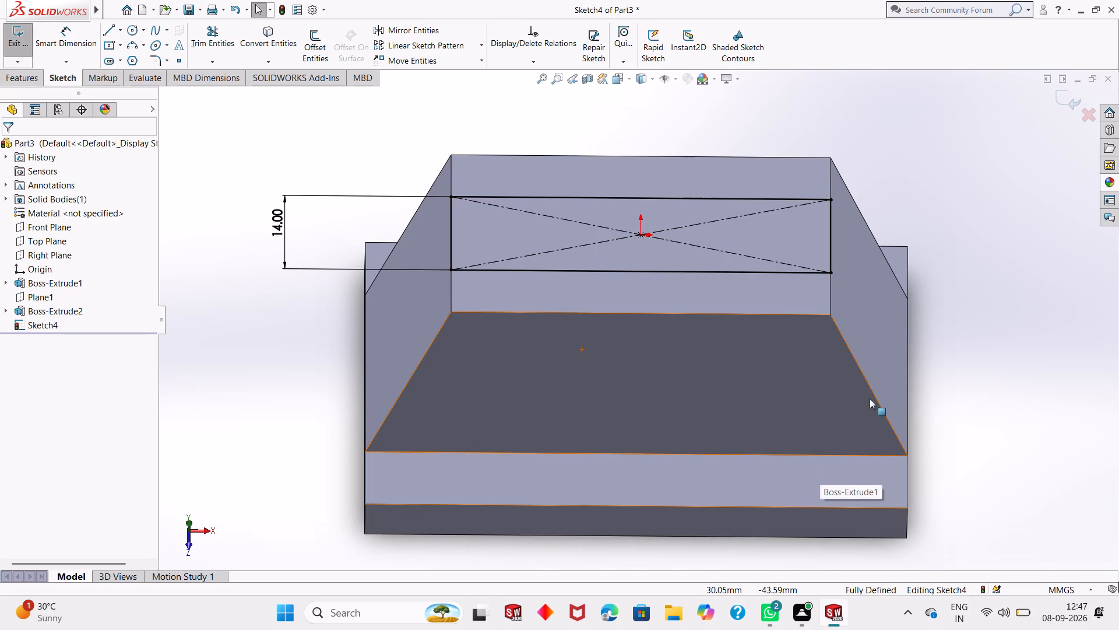
middle_click_drag(678, 449, 678, 267)
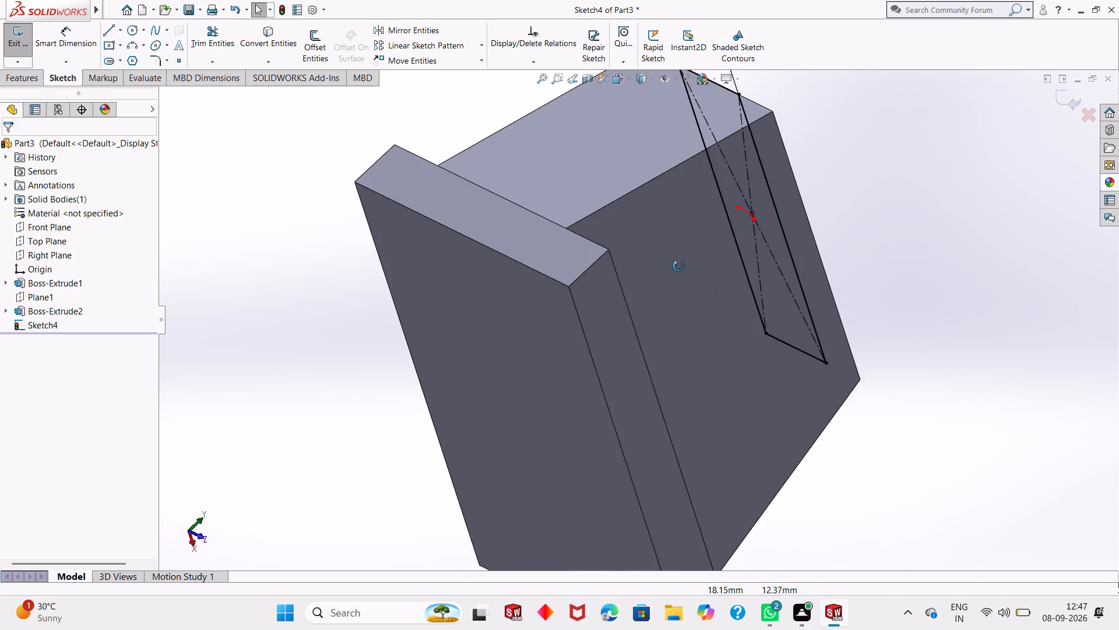
middle_click_drag(678, 267, 561, 299)
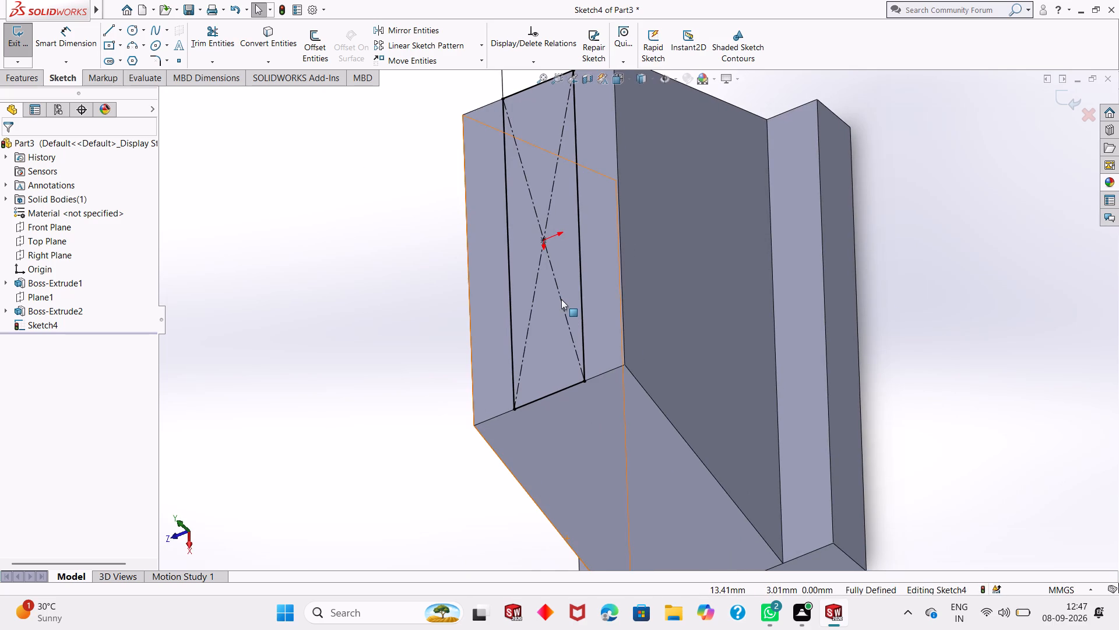
middle_click_drag(561, 299, 805, 240)
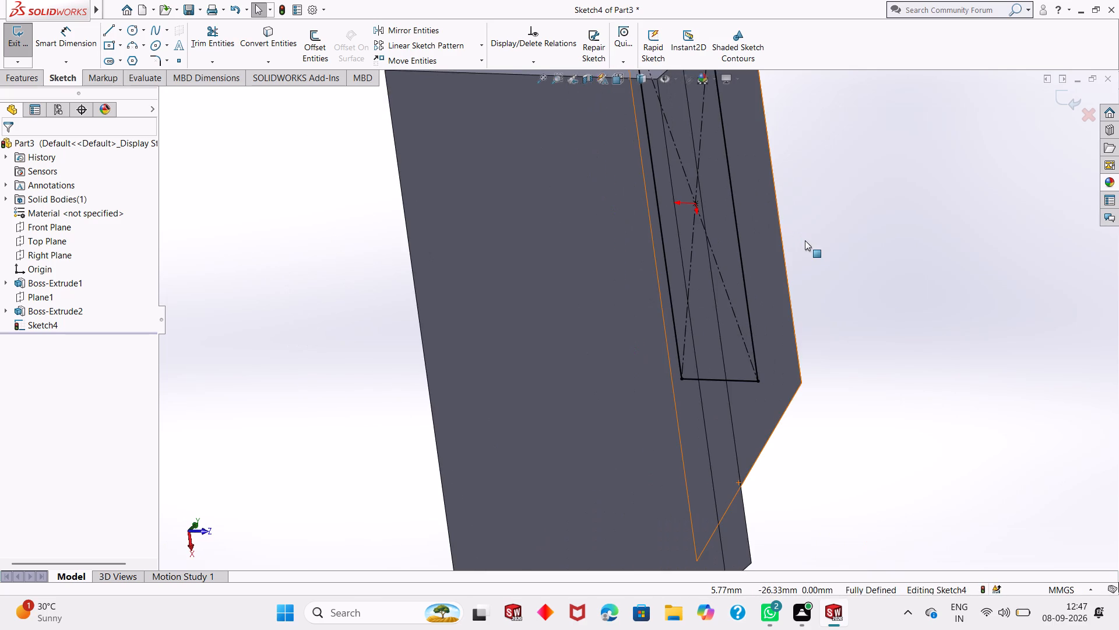
scroll(730, 274, "up", 2)
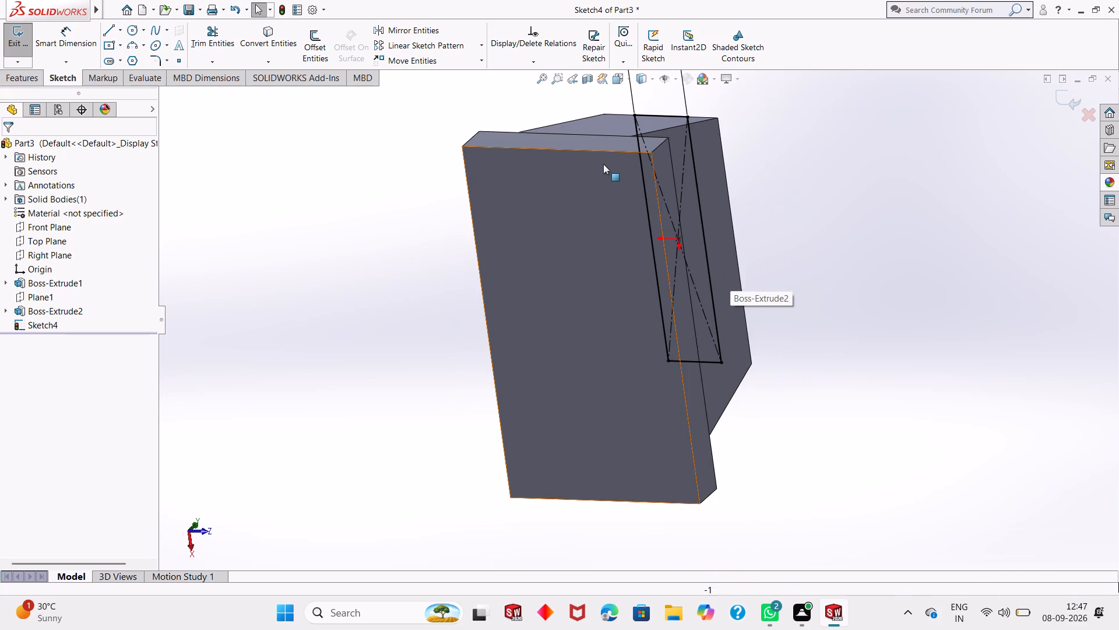
middle_click_drag(603, 164, 418, 274)
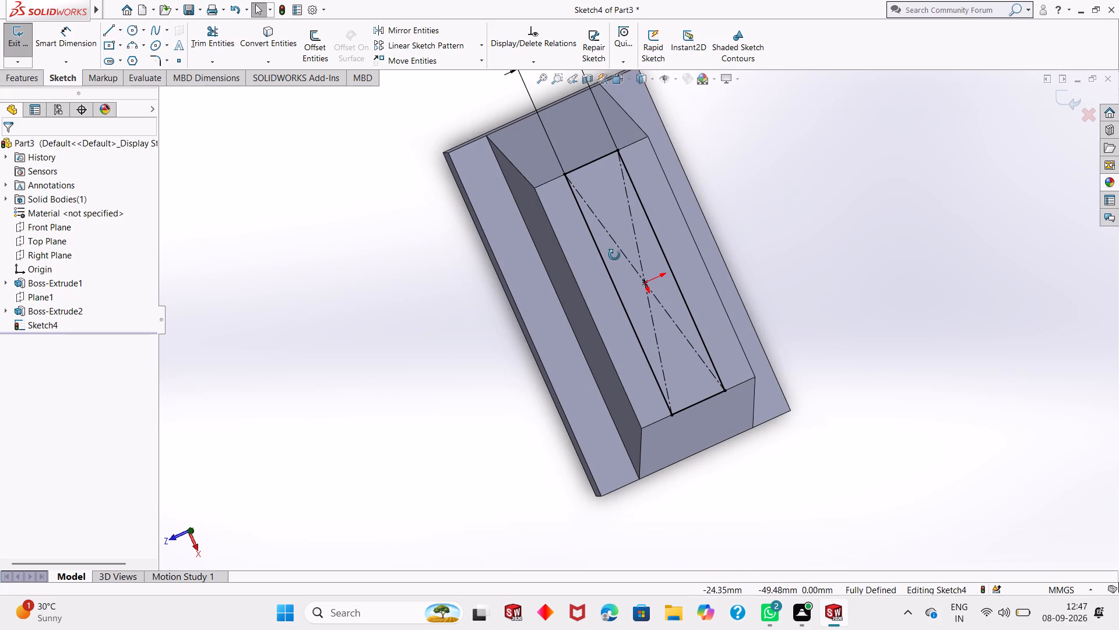
middle_click_drag(649, 283, 657, 136)
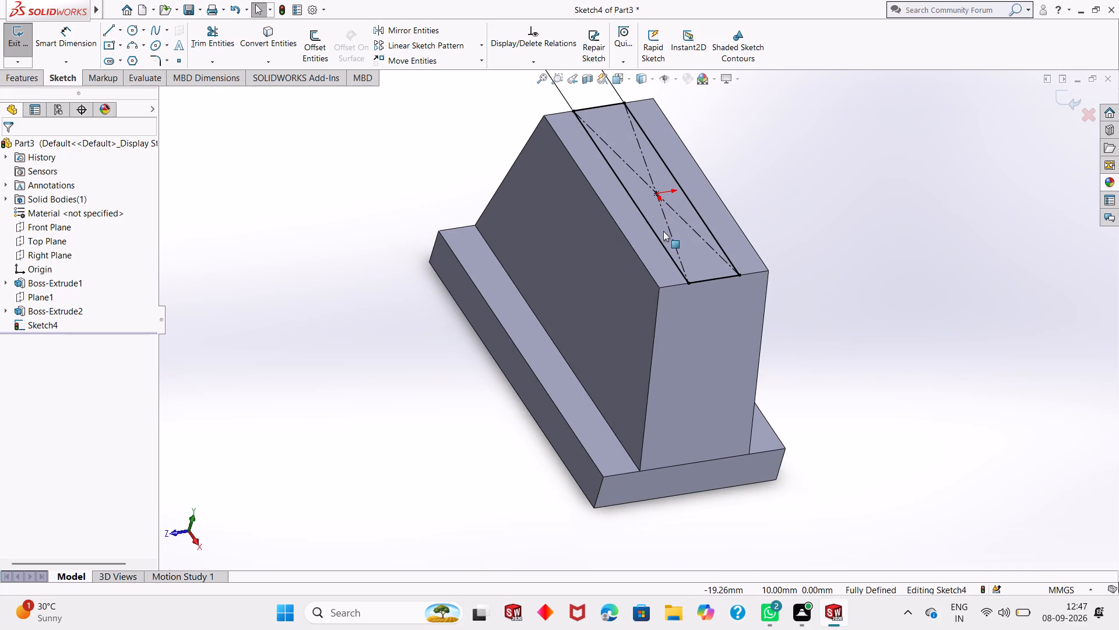
scroll(654, 163, "down", 2)
scroll(654, 163, "up", 1)
scroll(654, 163, "down", 2)
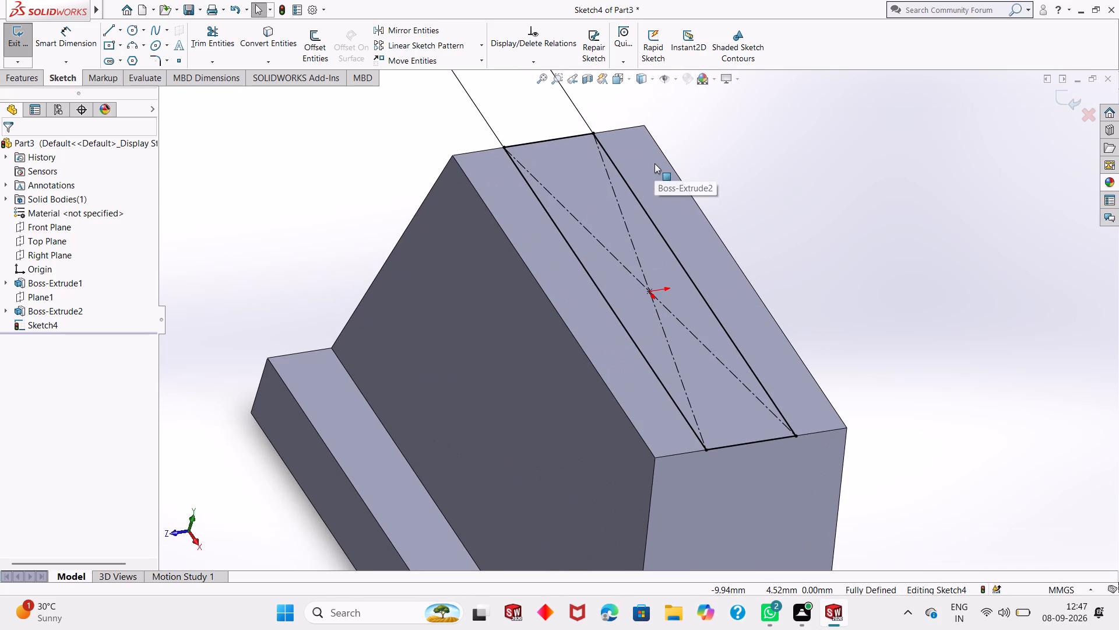
scroll(646, 200, "up", 2)
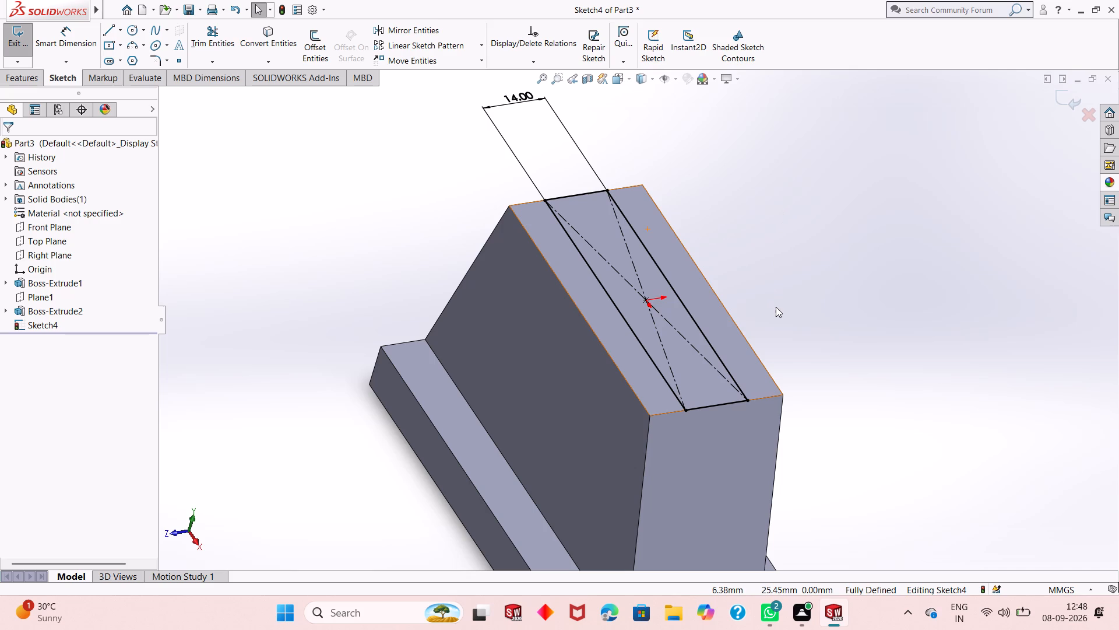
middle_click_drag(776, 307, 699, 327)
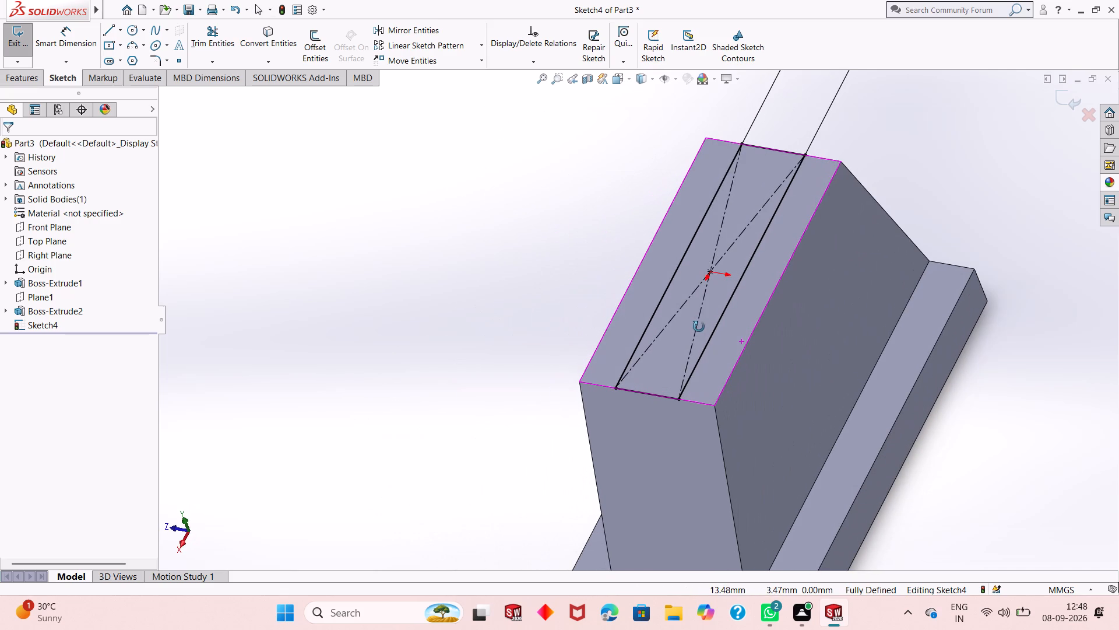
middle_click_drag(699, 327, 801, 266)
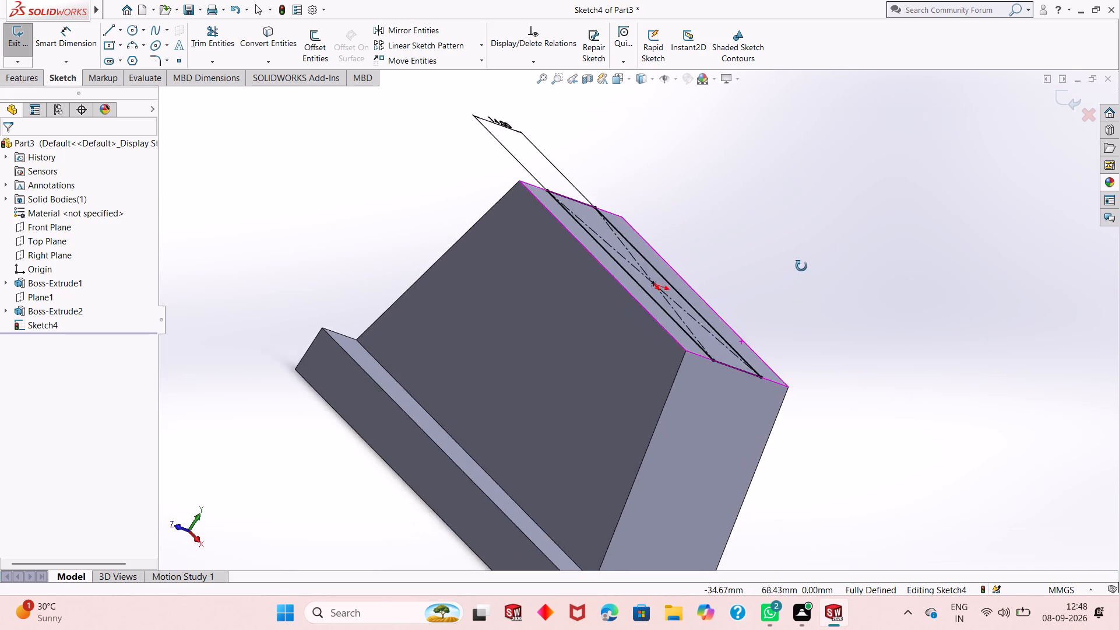
middle_click_drag(801, 266, 806, 252)
middle_click_drag(533, 191, 485, 255)
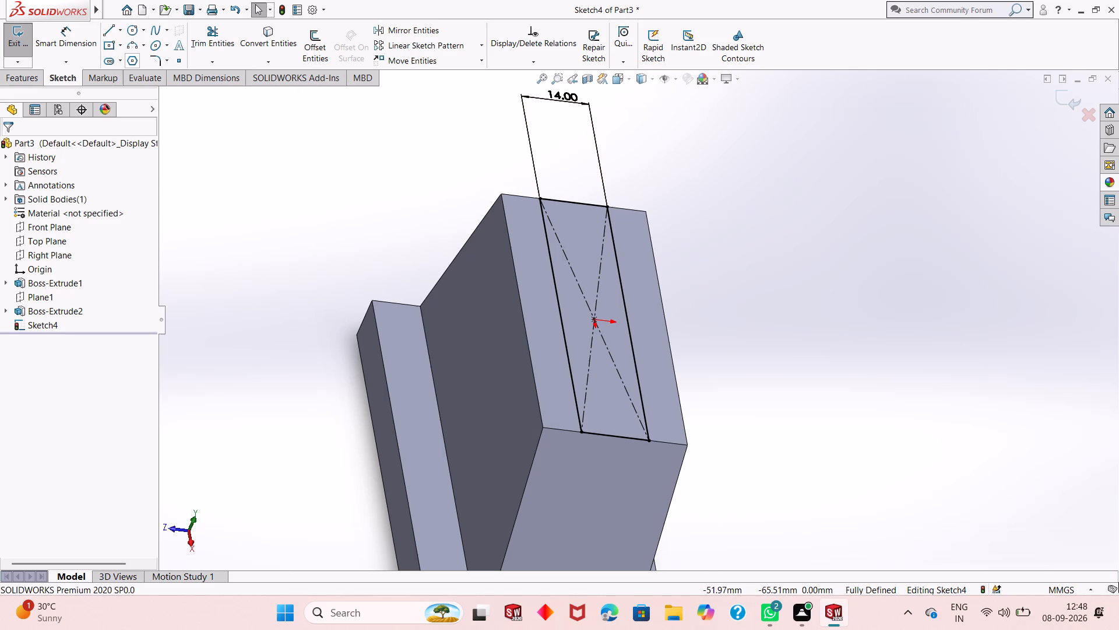
Start an Extruded Cut from the 14 mm wide rectangle on the tapered boss's top face and open its Direction 1 end condition choices.
left_click(30, 78)
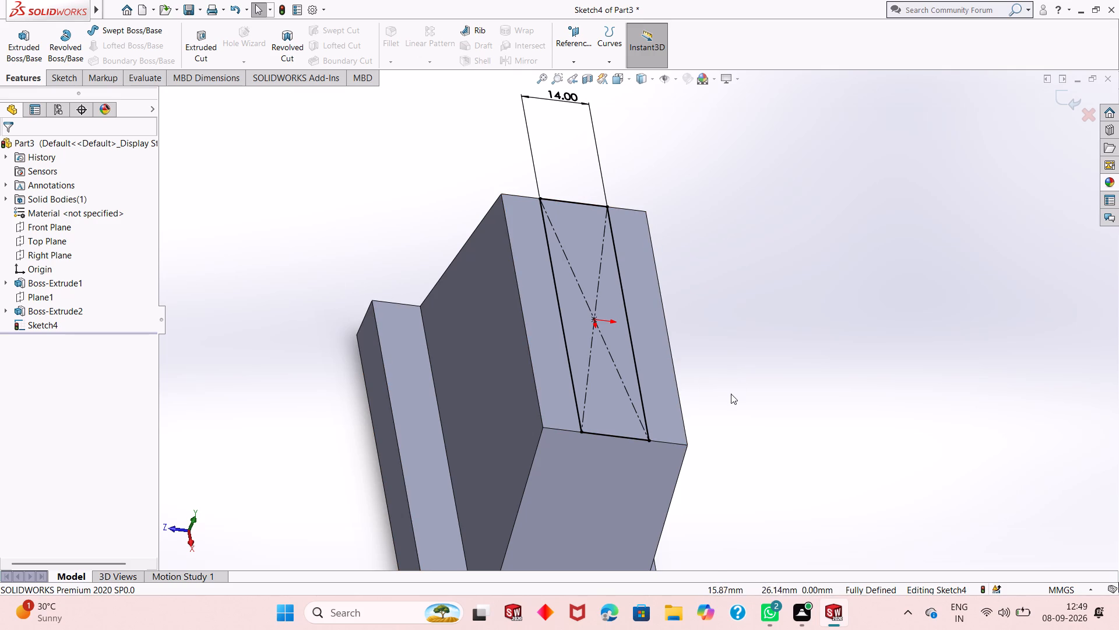
middle_click_drag(731, 400, 712, 357)
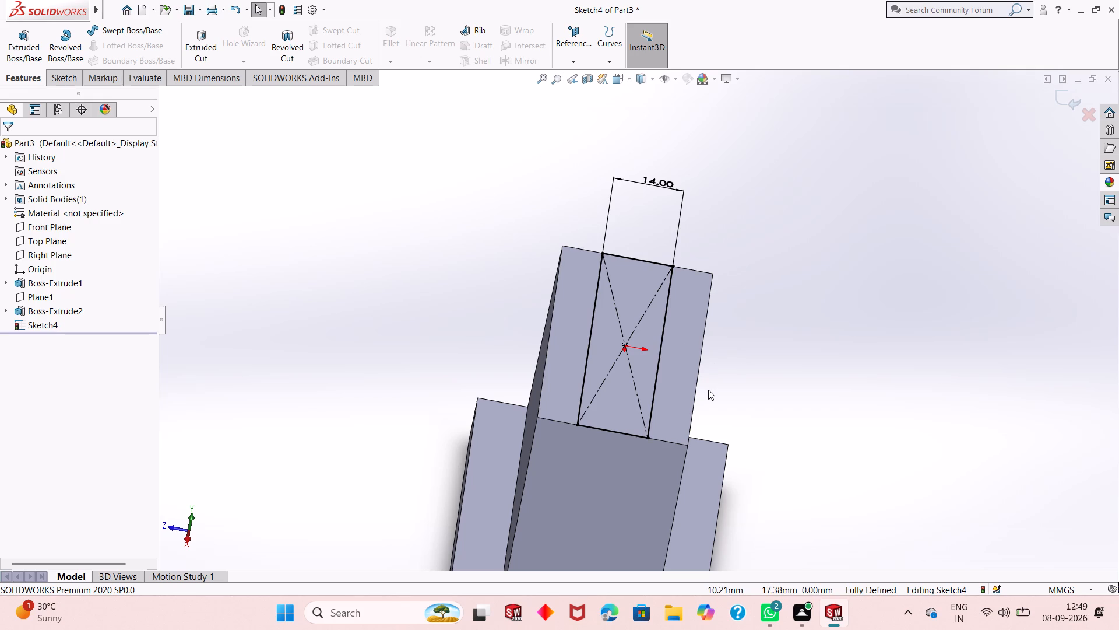
middle_click_drag(728, 326, 716, 342)
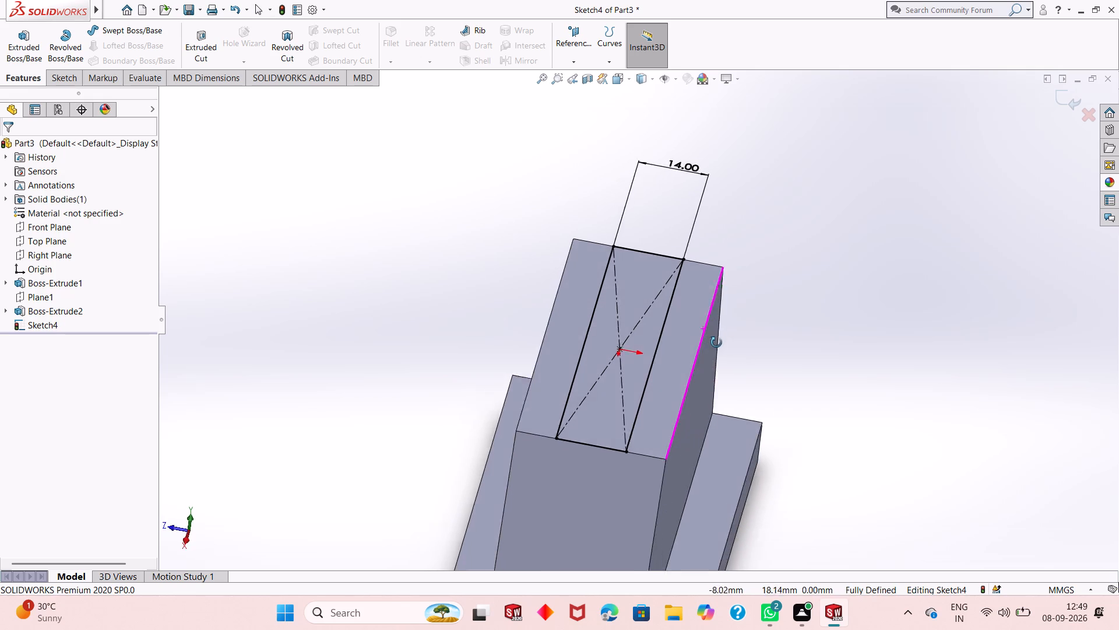
middle_click_drag(716, 342, 710, 380)
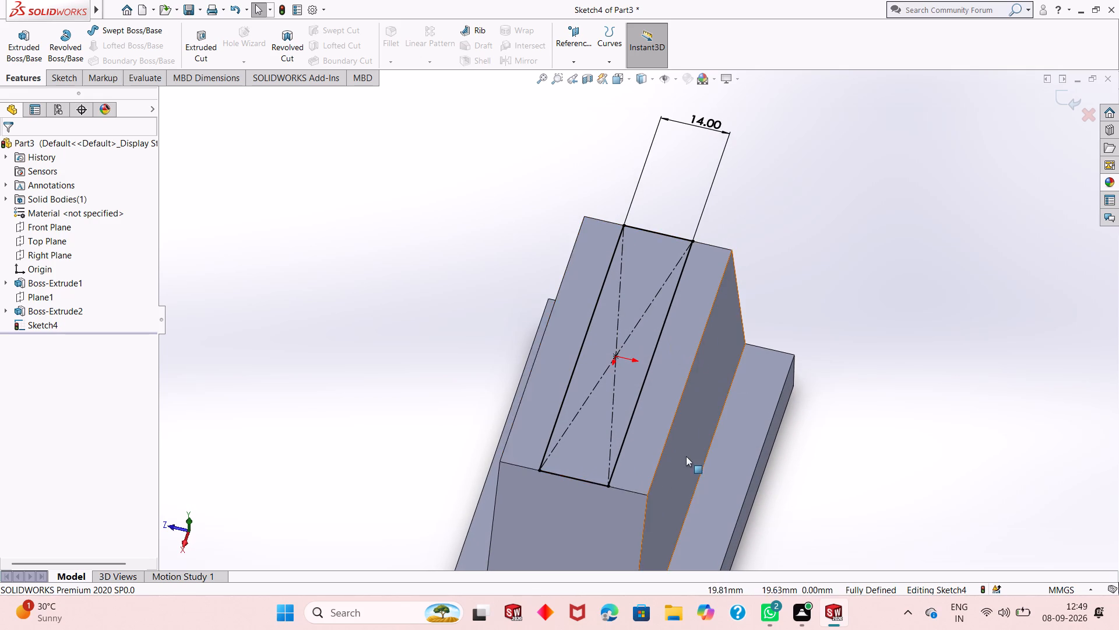
left_click(192, 41)
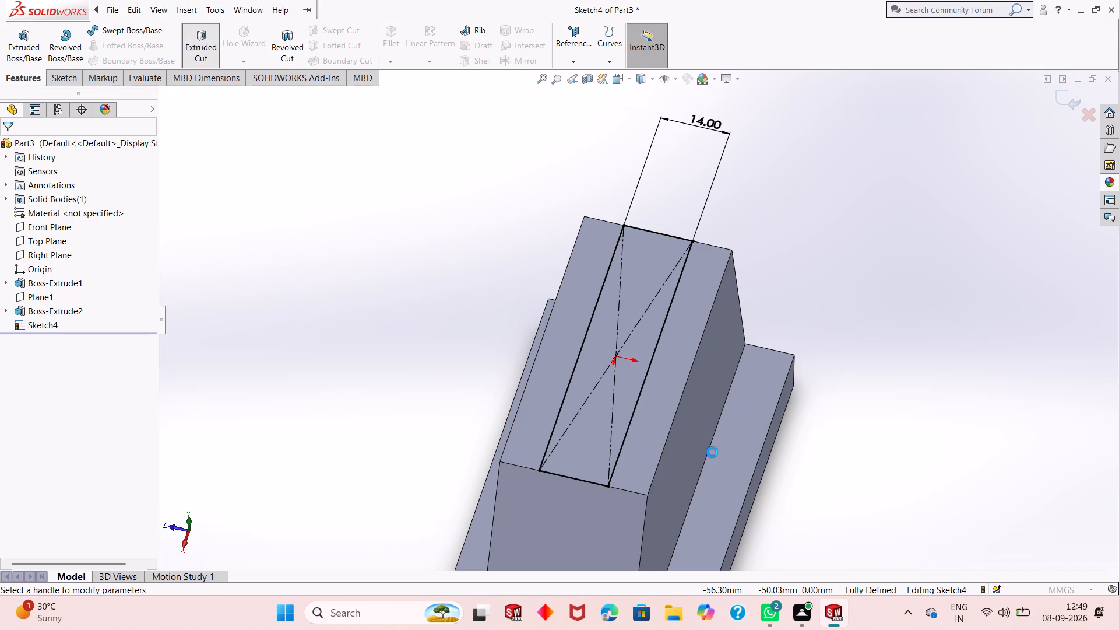
middle_click_drag(588, 497, 583, 363)
scroll(583, 363, "down", 1)
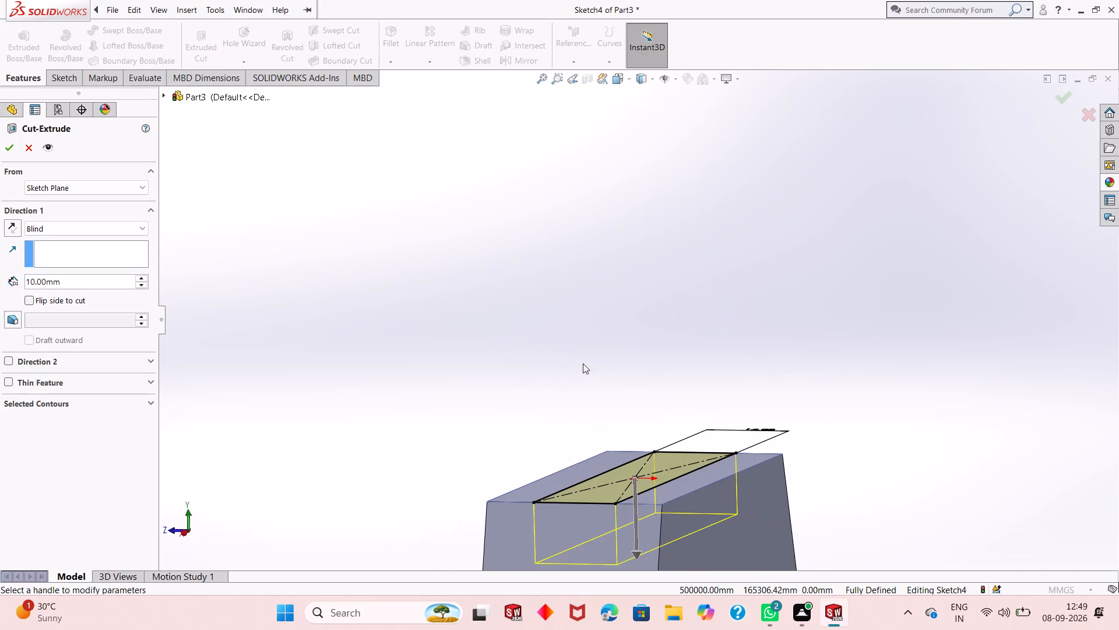
scroll(590, 356, "up", 4)
scroll(644, 342, "up", 2)
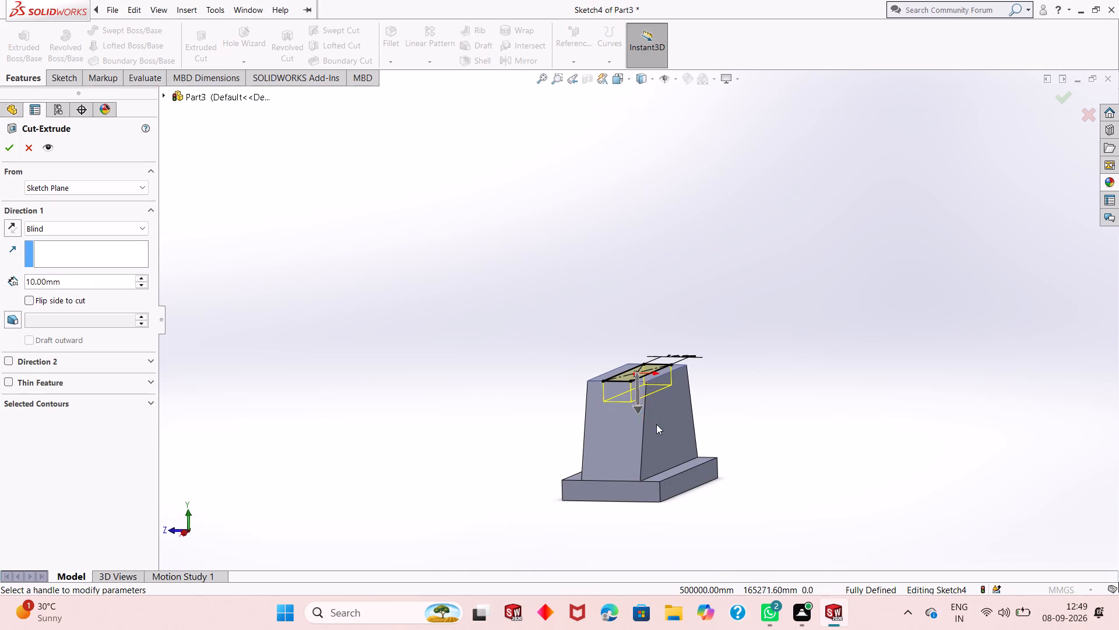
scroll(669, 449, "down", 1)
middle_click_drag(706, 410, 682, 437)
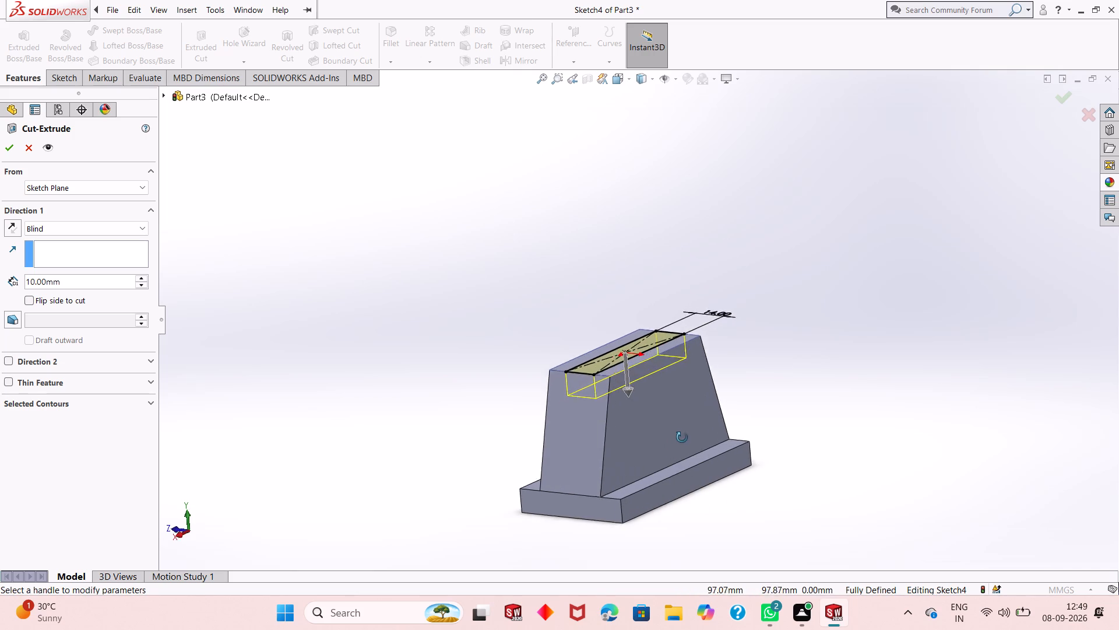
middle_click_drag(682, 437, 667, 488)
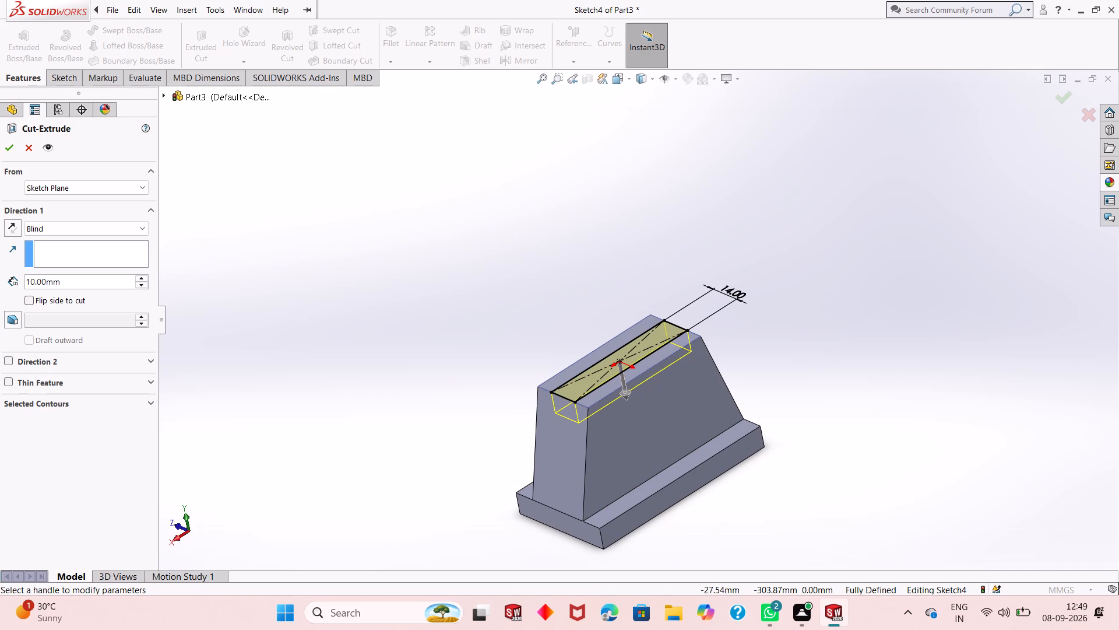
left_click(125, 225)
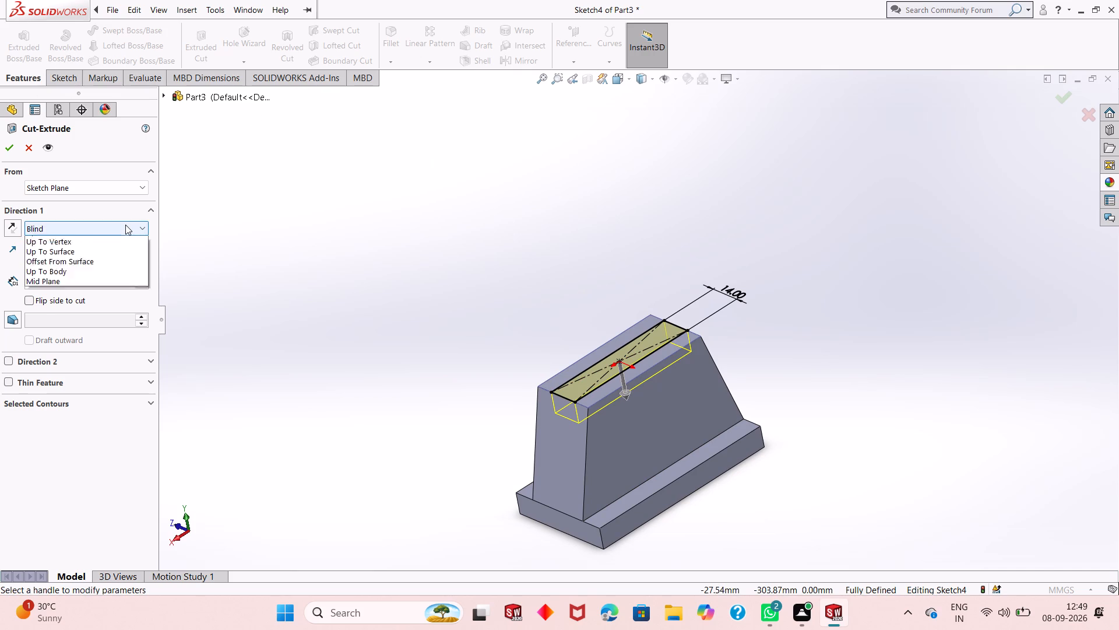
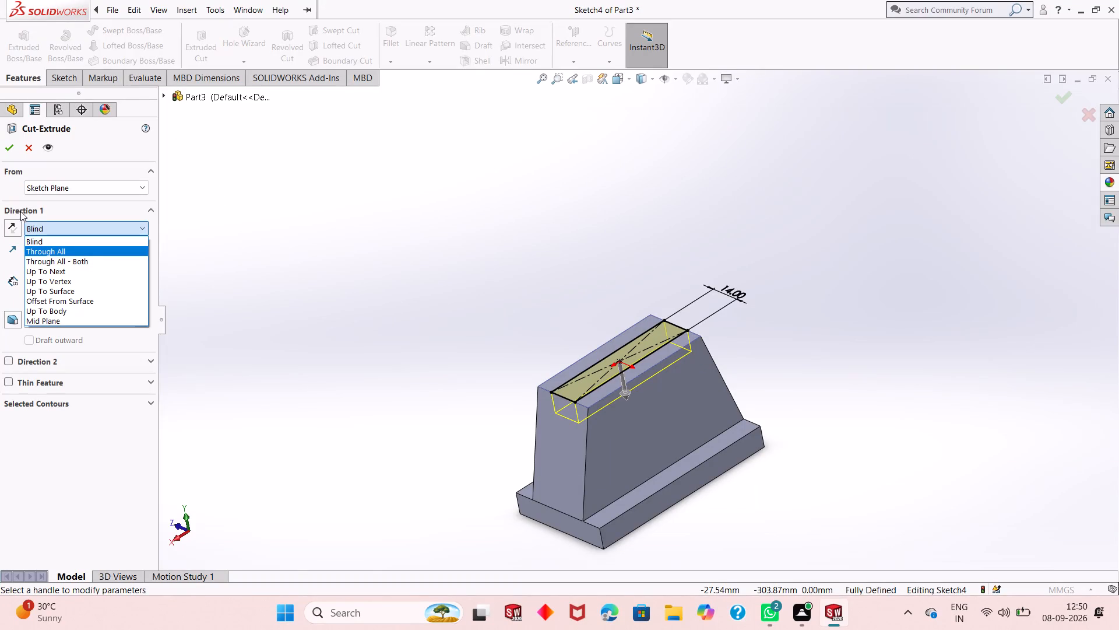
Set the extruded cut's Direction 1 end condition to Through All and complete the slot cut.
left_click(66, 250)
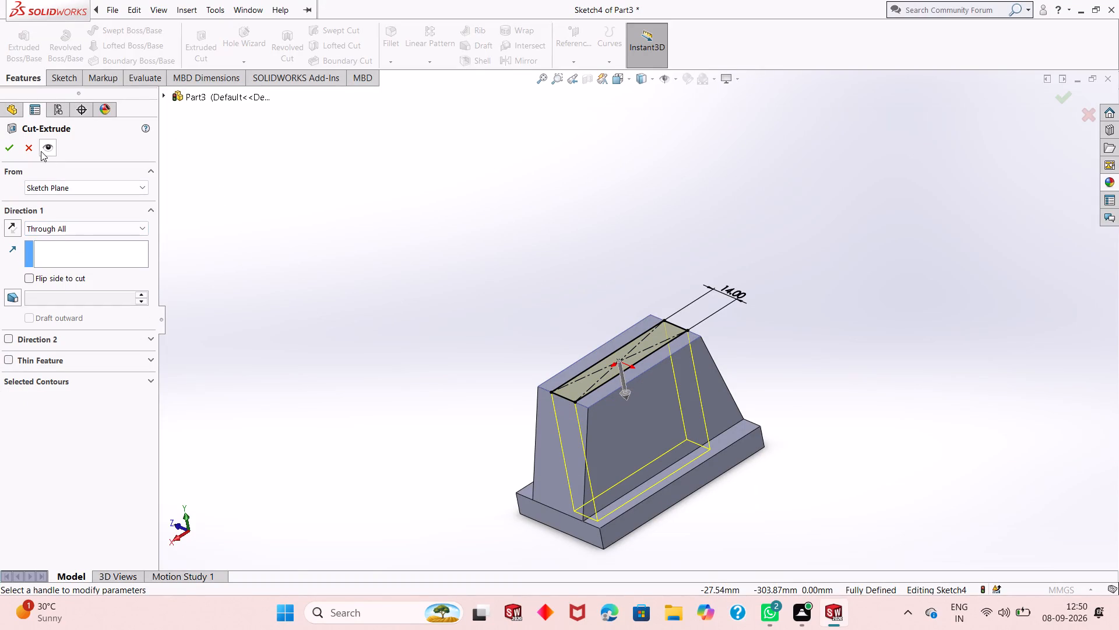
left_click(6, 146)
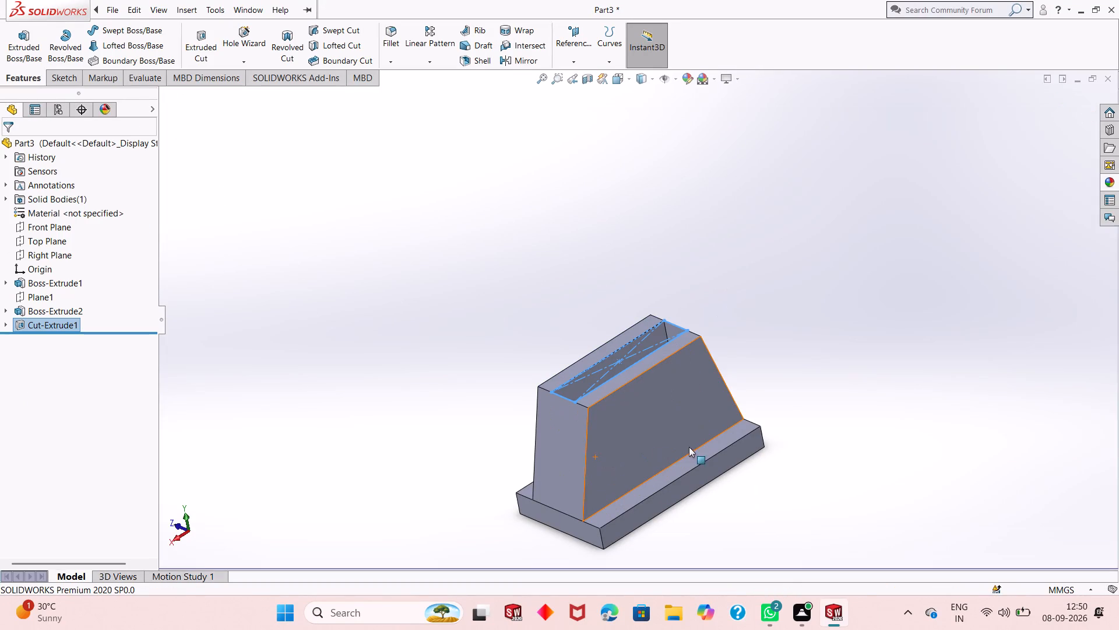
key("Escape")
On the tapered boss's sloped end face, sketch a corner rectangle about 14 by 25 mm, starting at the slot's corner on the top edge.
middle_click_drag(772, 501, 781, 469)
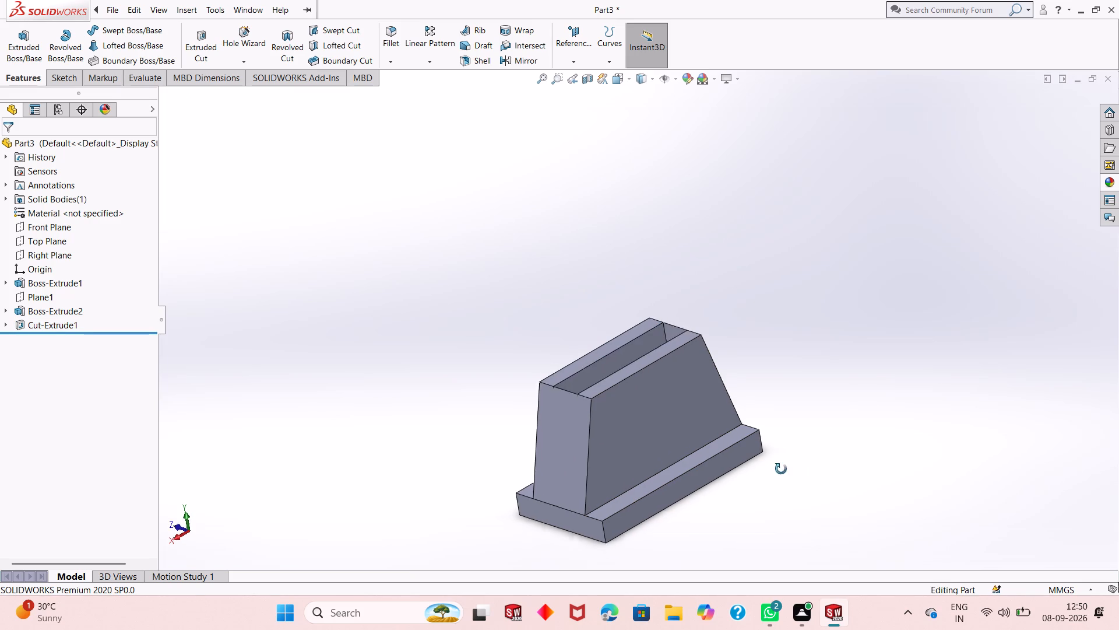
middle_click_drag(781, 469, 815, 497)
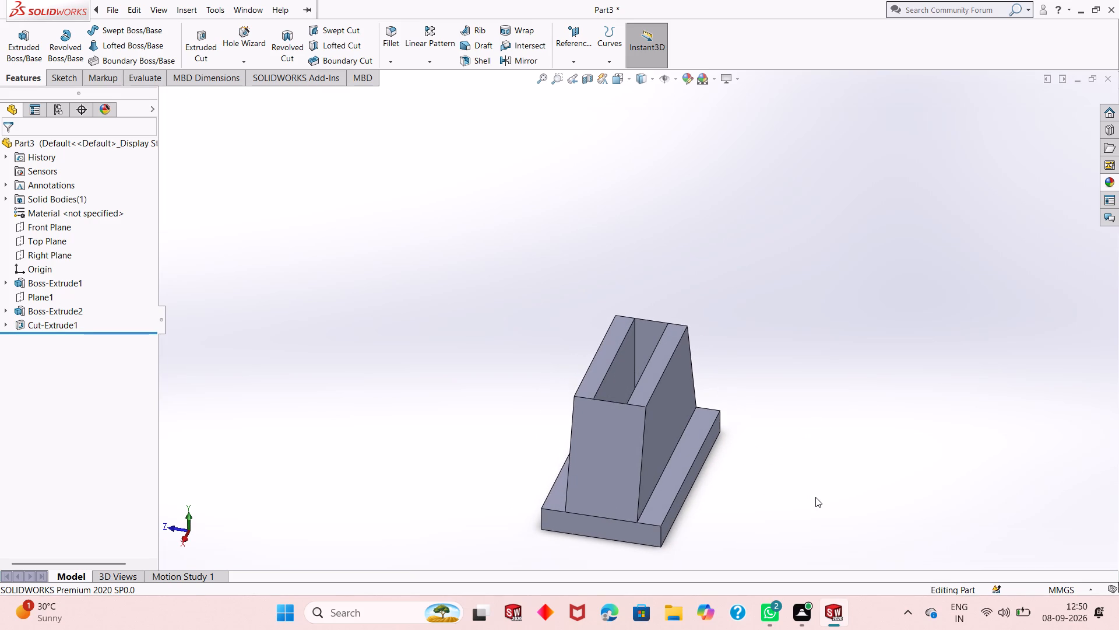
middle_click_drag(756, 470, 743, 524)
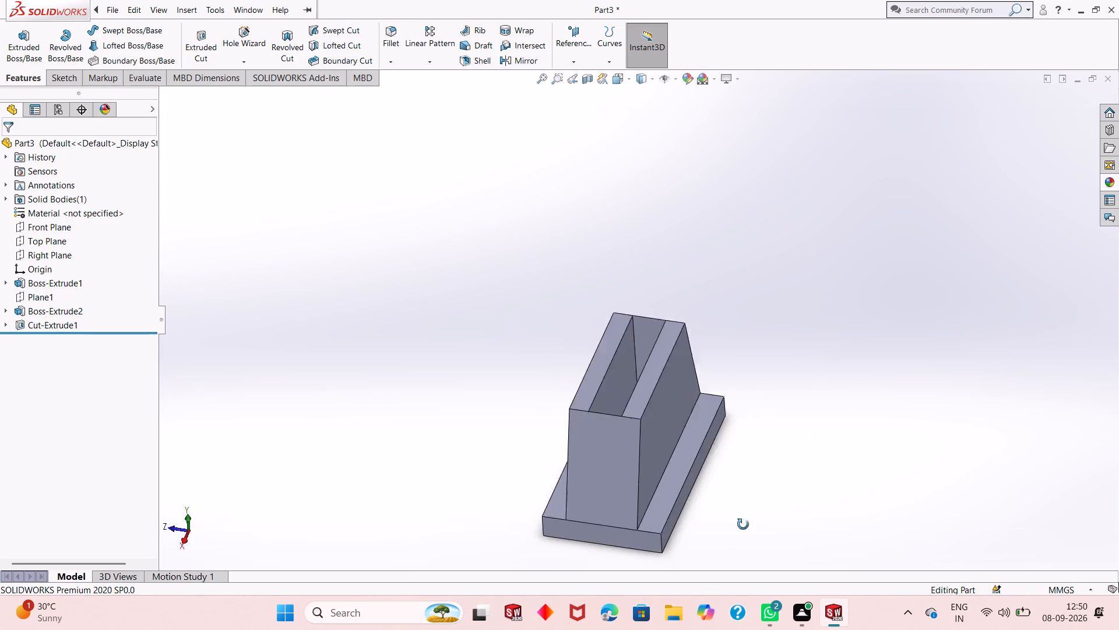
middle_click_drag(743, 524, 766, 415)
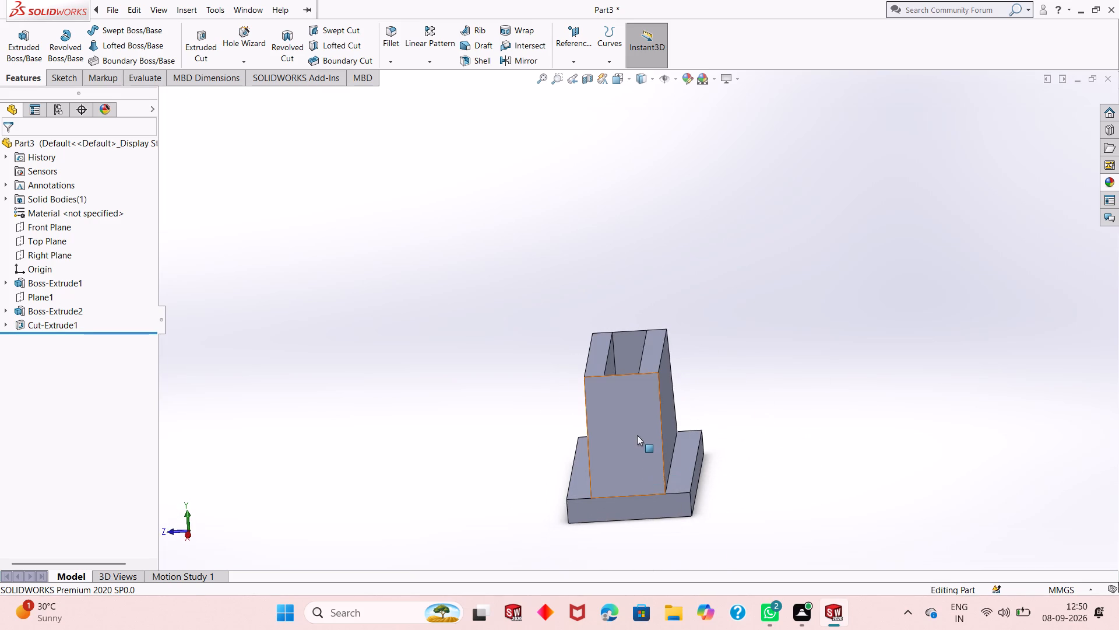
left_click(637, 435)
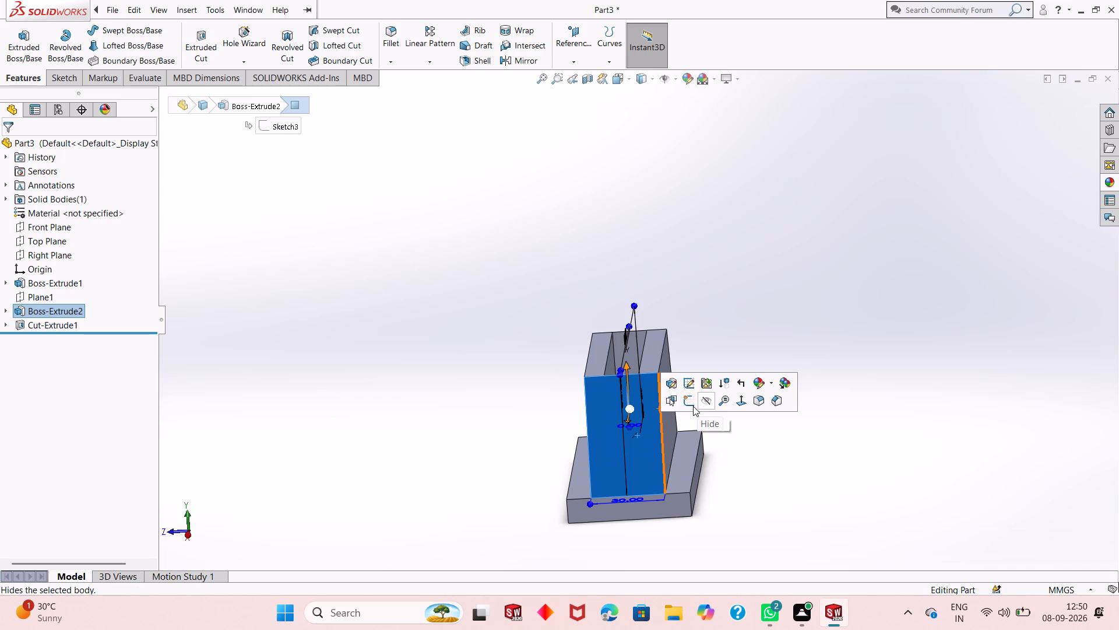
left_click(690, 406)
key("Escape")
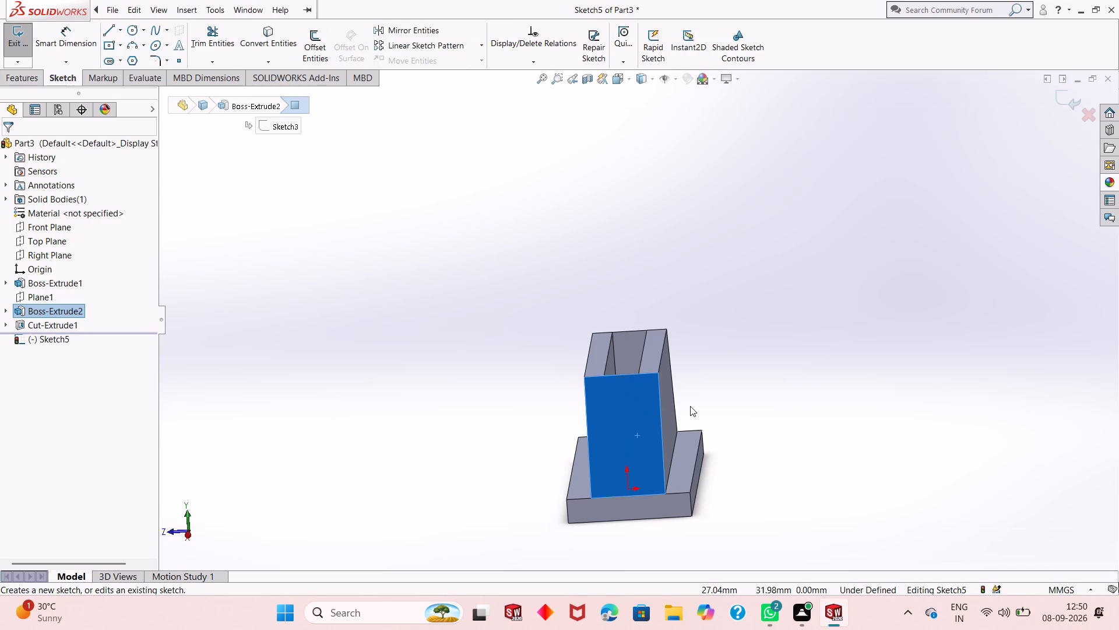
left_click(119, 45)
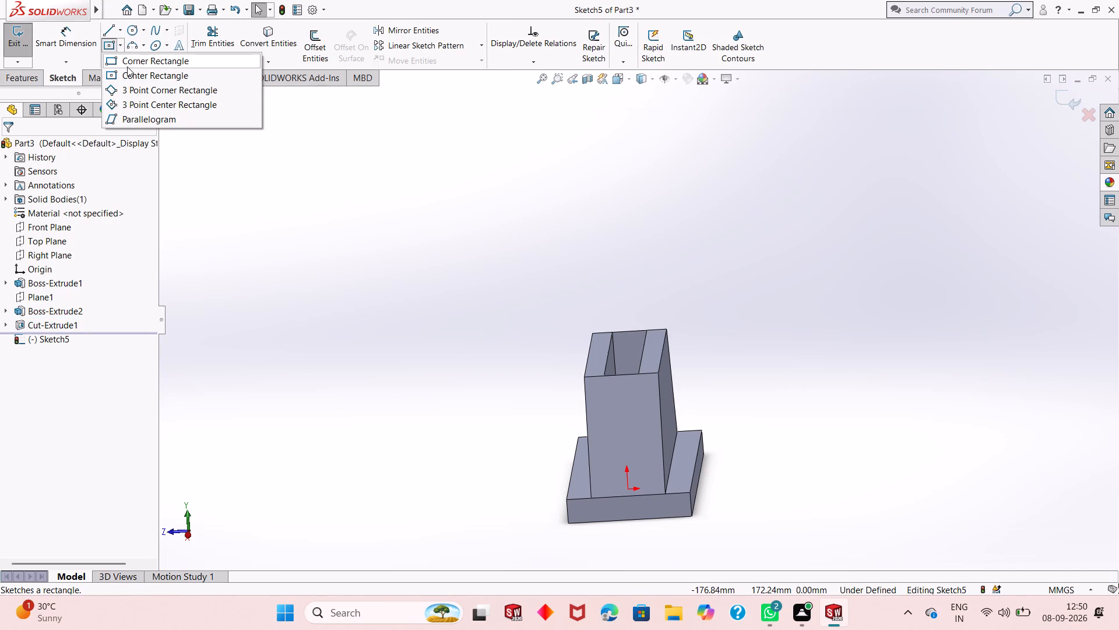
left_click(148, 62)
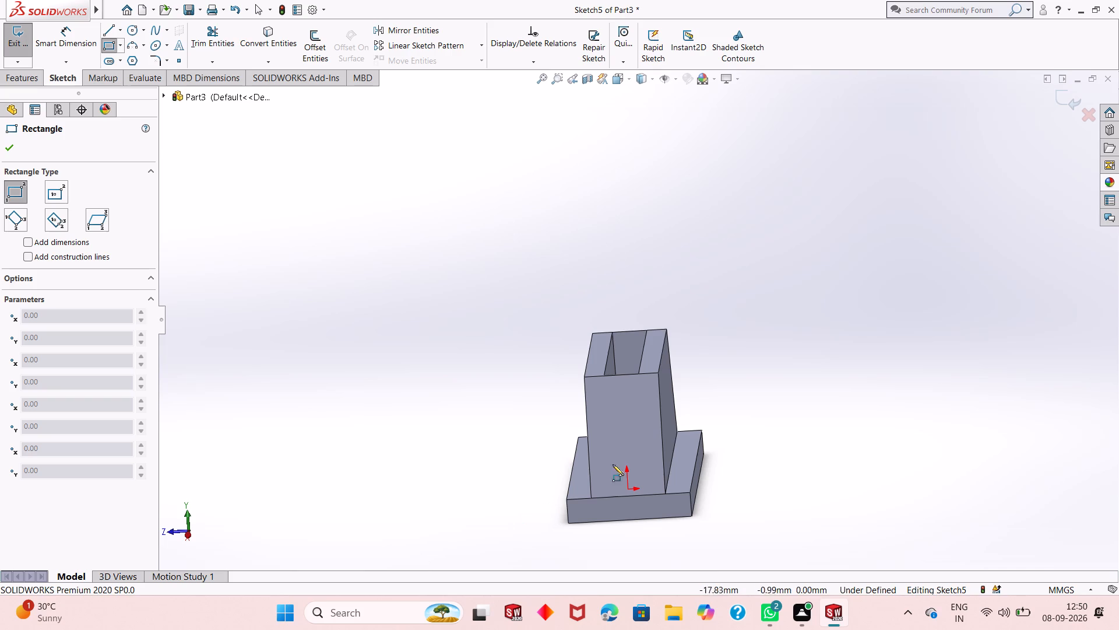
left_click(603, 376)
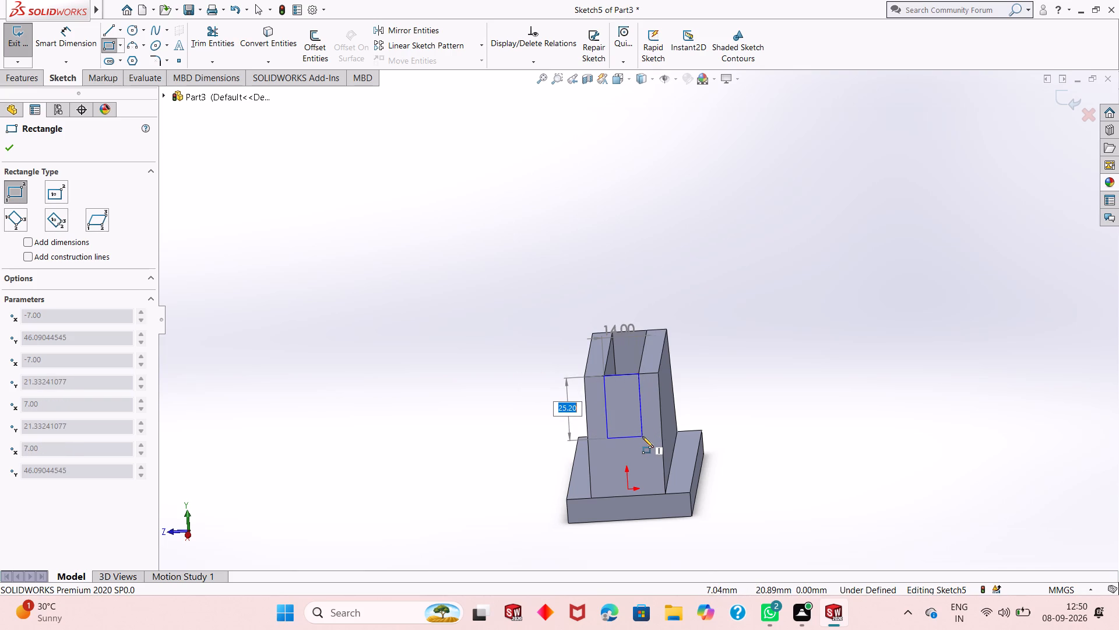
left_click(642, 436)
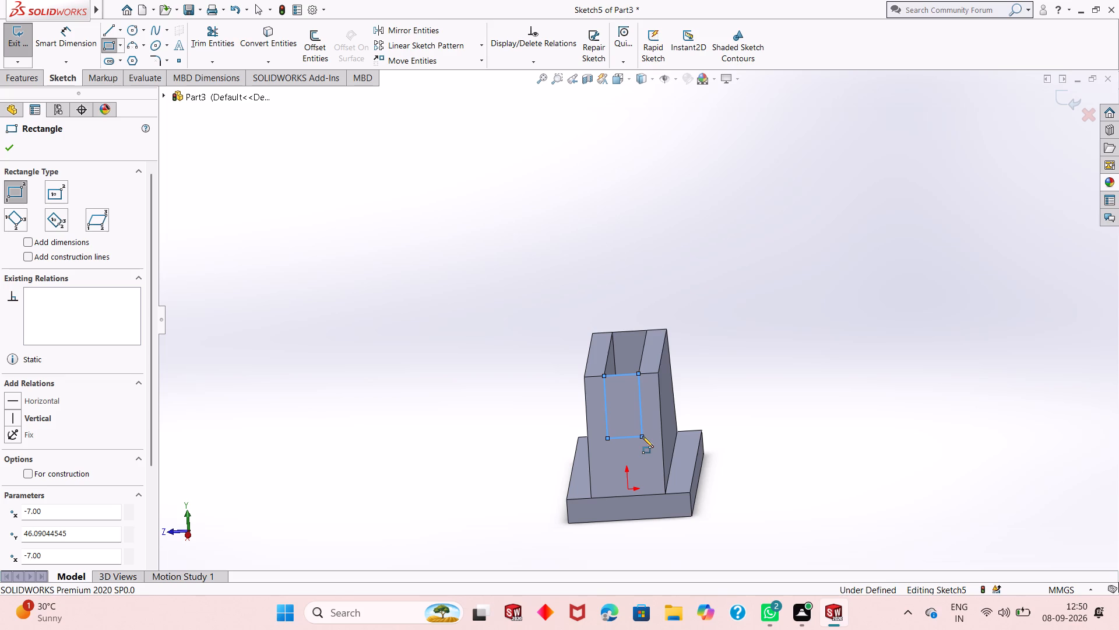
right_click(735, 414)
left_click(762, 423)
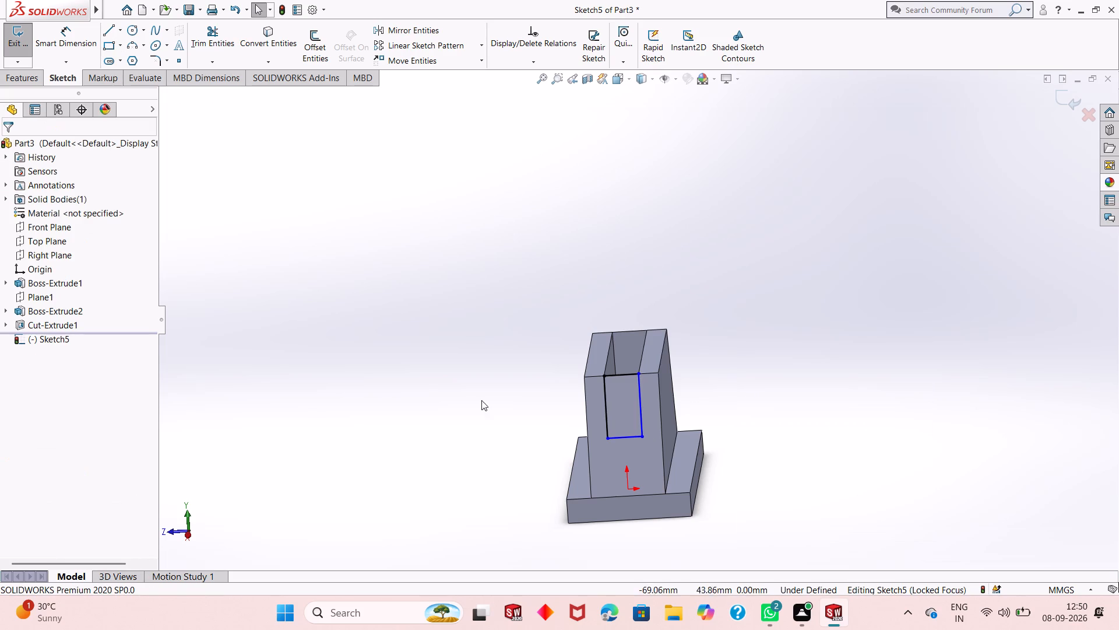
Dimension the vertical side of the rectangle on the sloped end face to 27 mm.
left_click(80, 43)
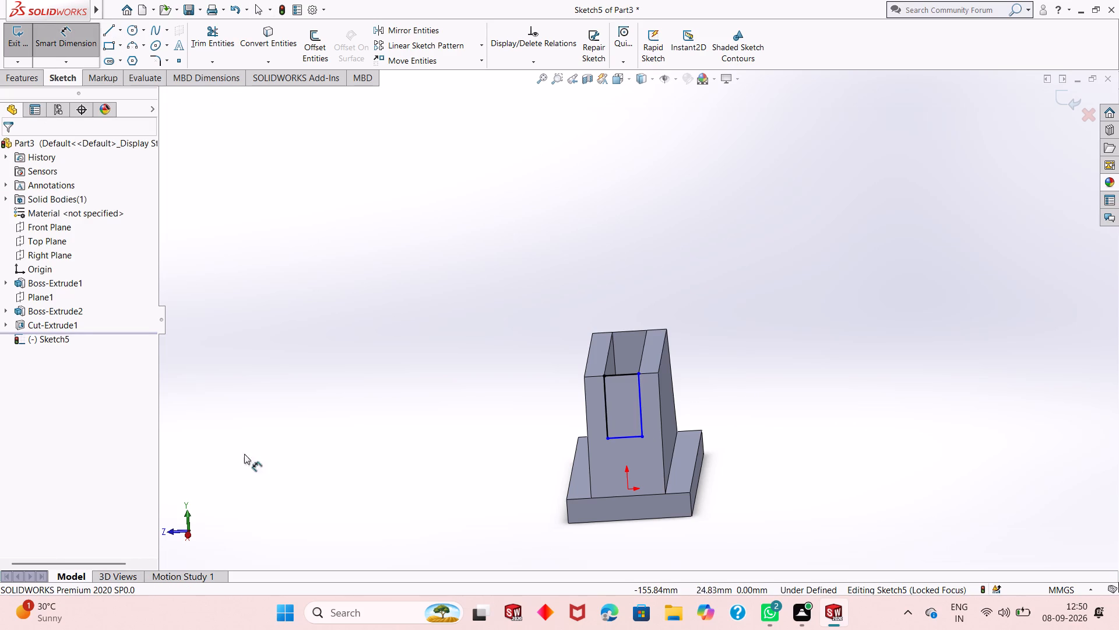
left_click(639, 400)
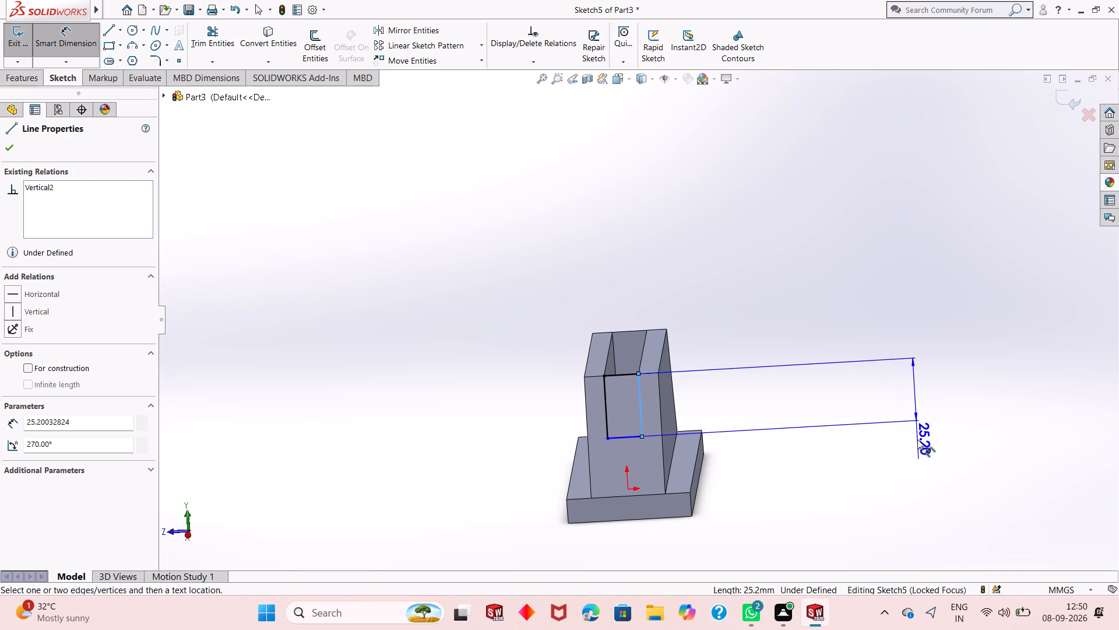
left_click(917, 439)
type("27")
key("Return")
right_click(918, 439)
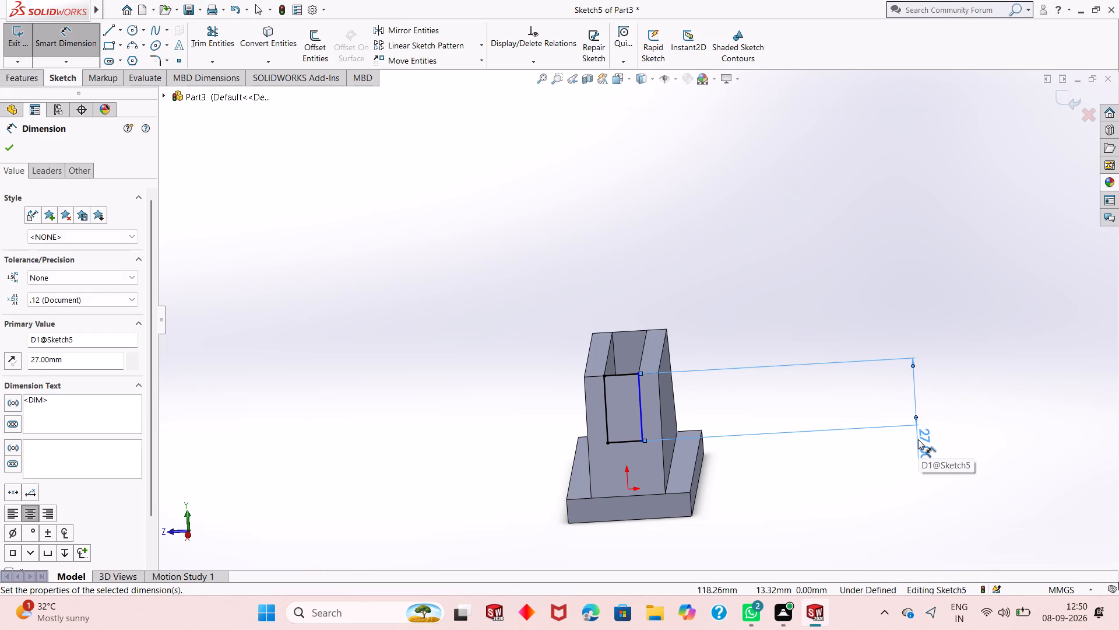
left_click(937, 473)
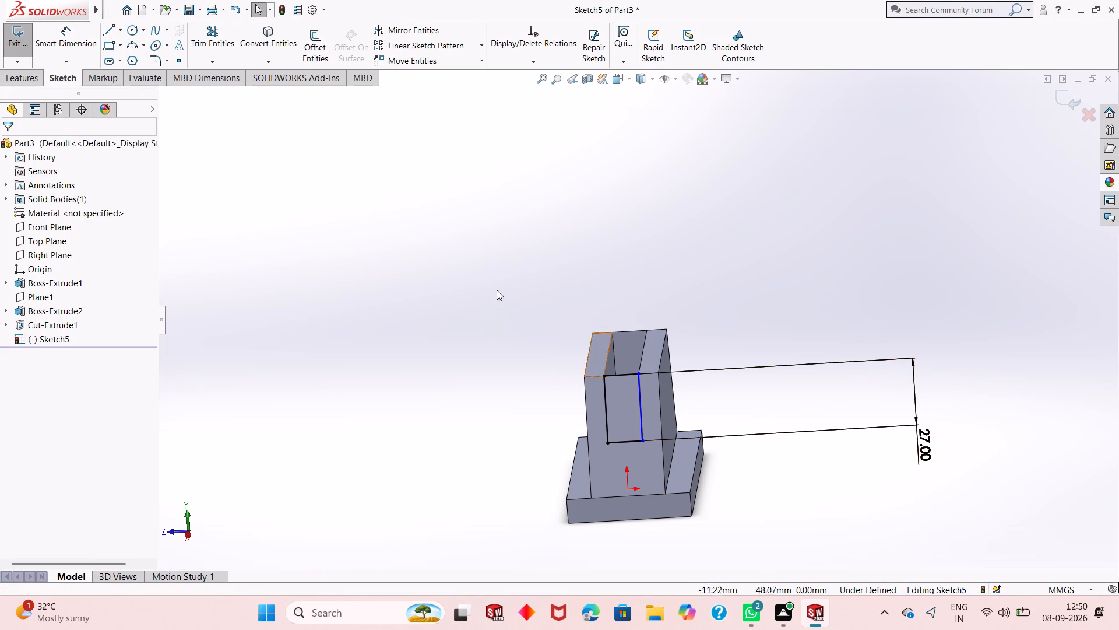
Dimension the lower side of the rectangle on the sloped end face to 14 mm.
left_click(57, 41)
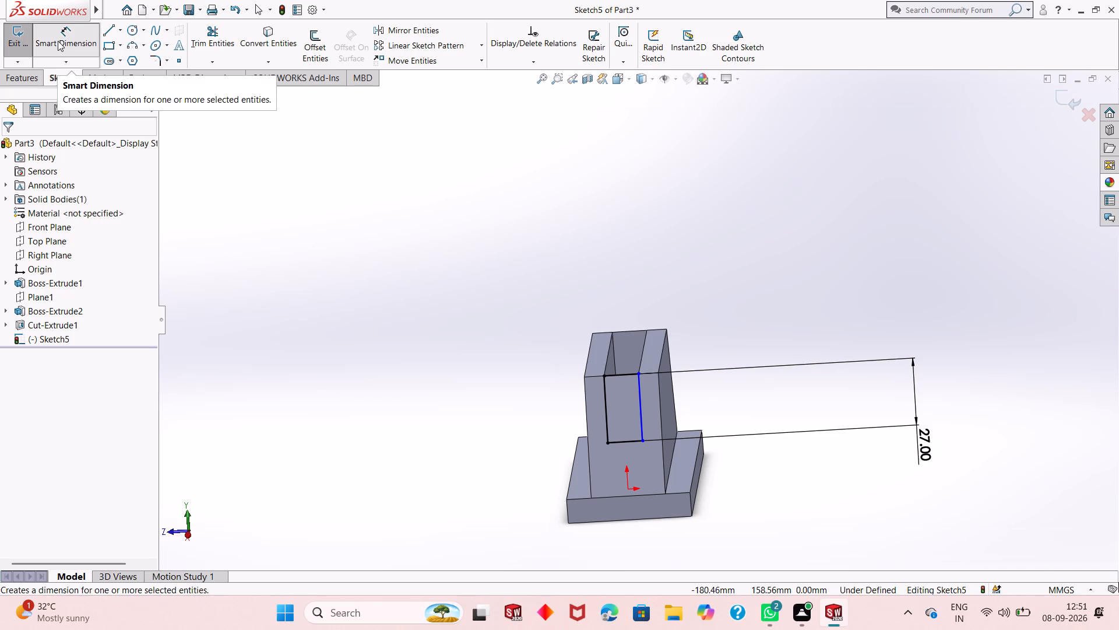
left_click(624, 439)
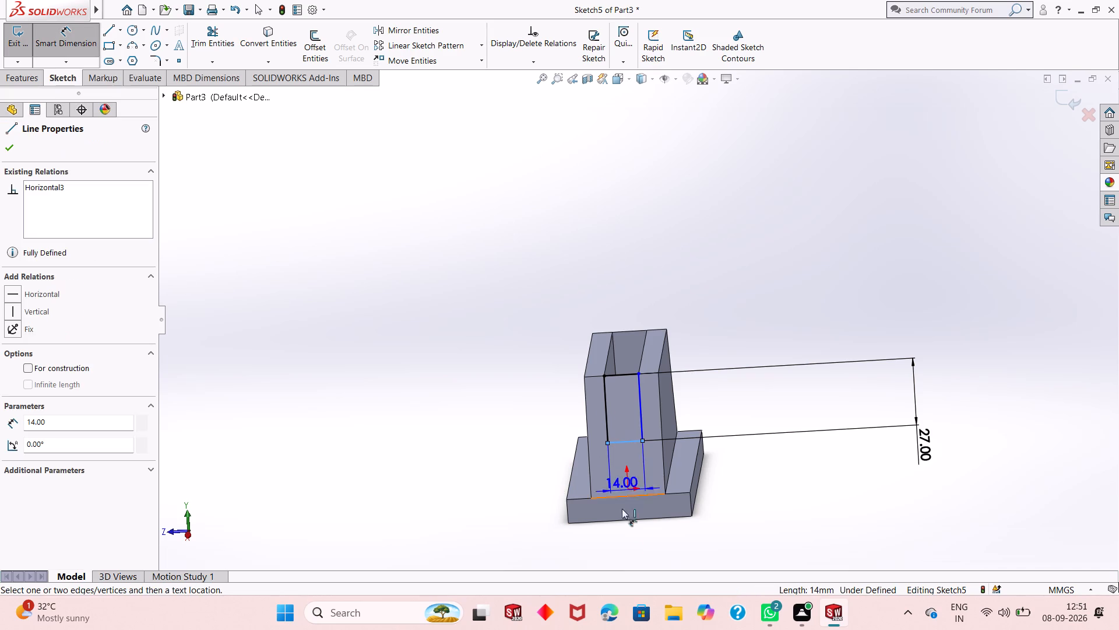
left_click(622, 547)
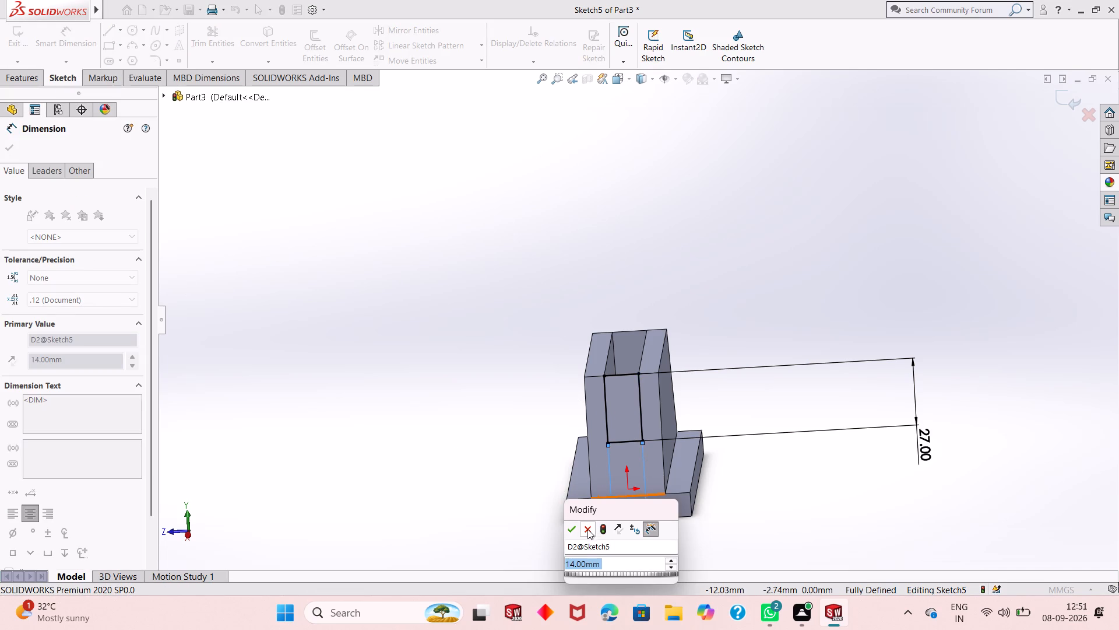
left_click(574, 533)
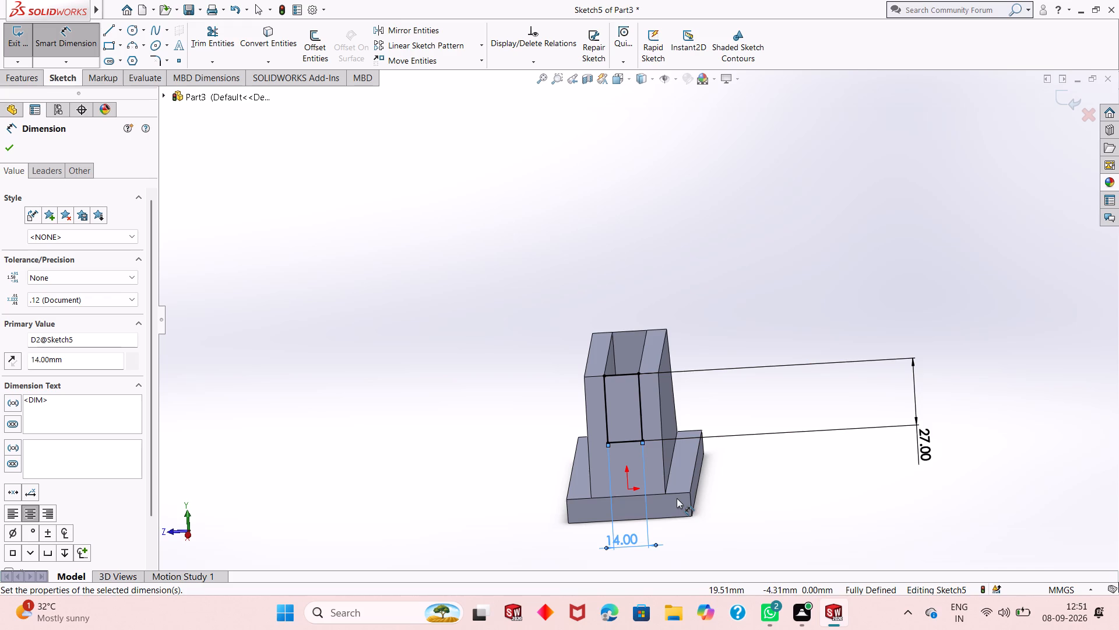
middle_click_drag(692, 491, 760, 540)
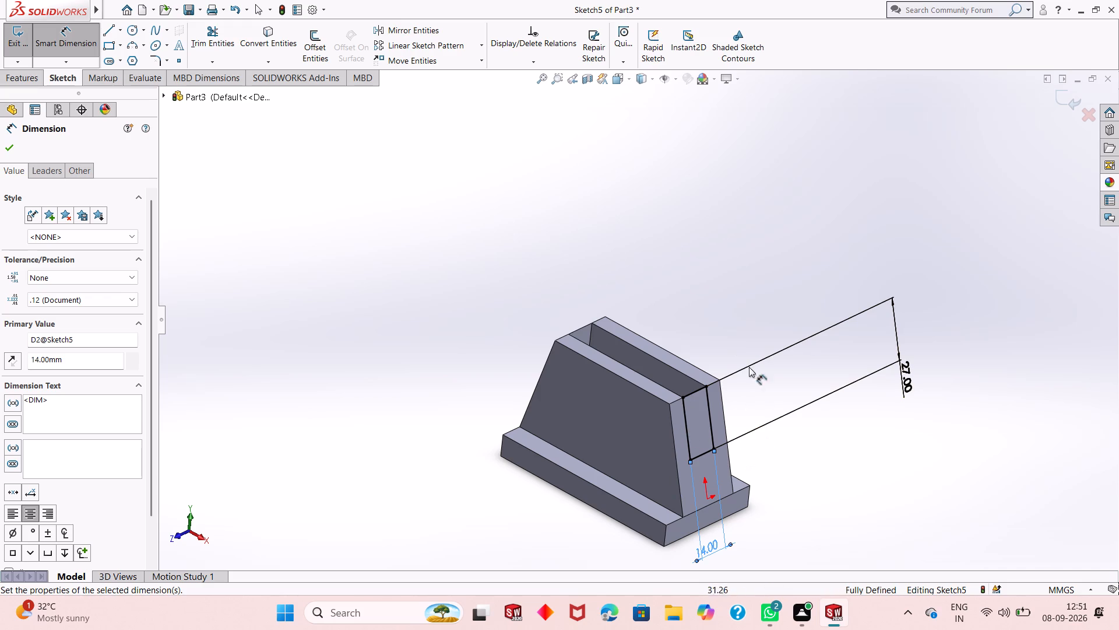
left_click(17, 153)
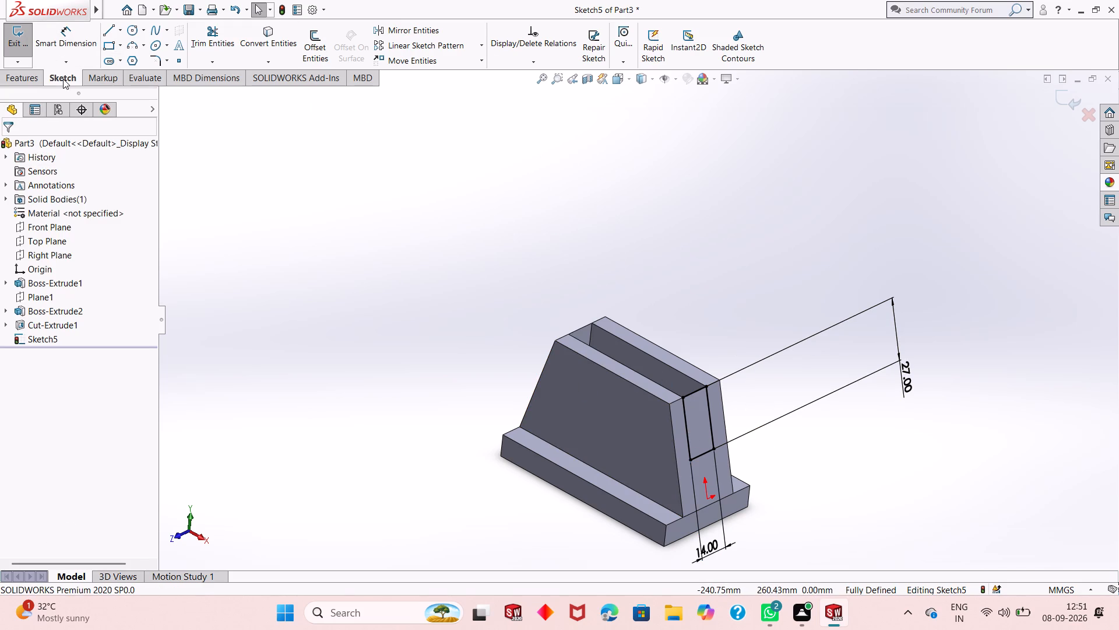
Examine the slot cut and the rectangle sketched on the sloped end face from above, below and the sides.
left_click(23, 80)
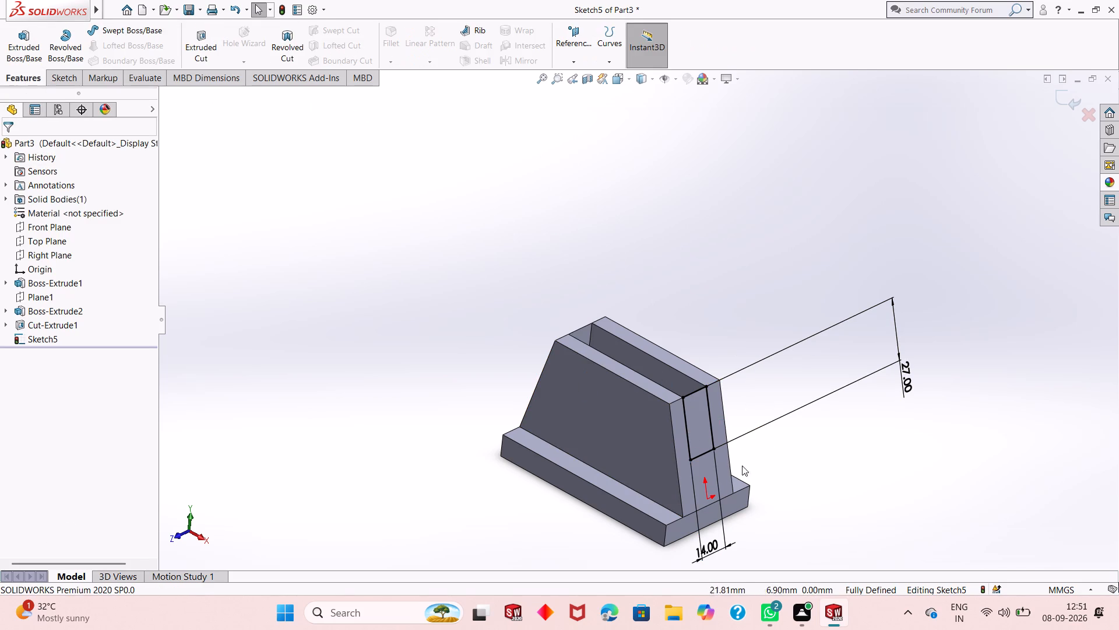
middle_click_drag(694, 421, 704, 604)
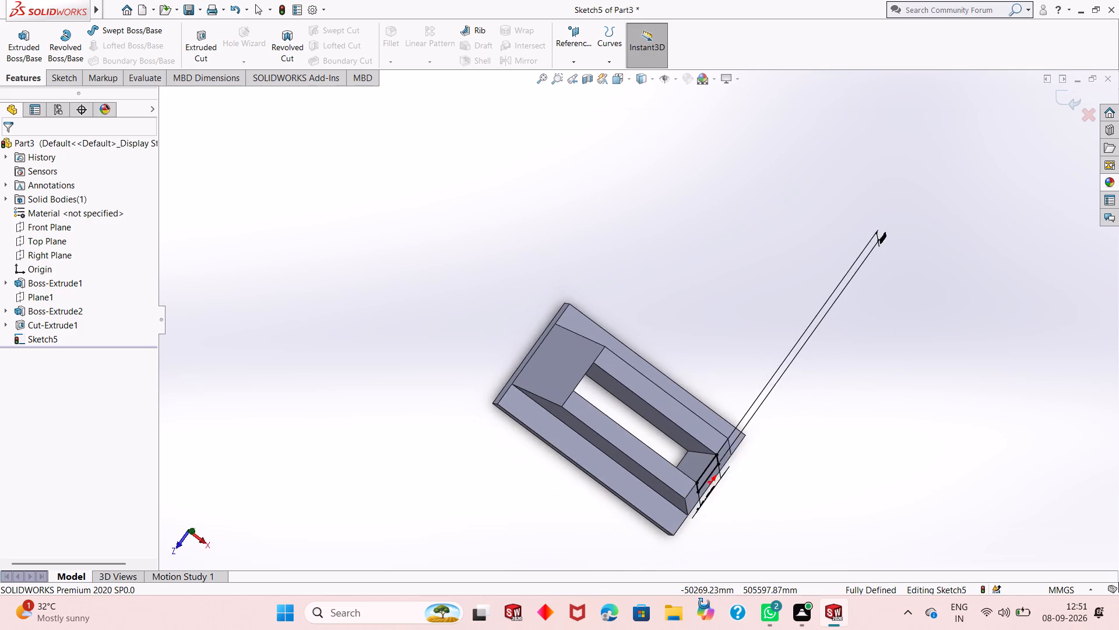
middle_click_drag(704, 604, 730, 360)
scroll(668, 503, "down", 1)
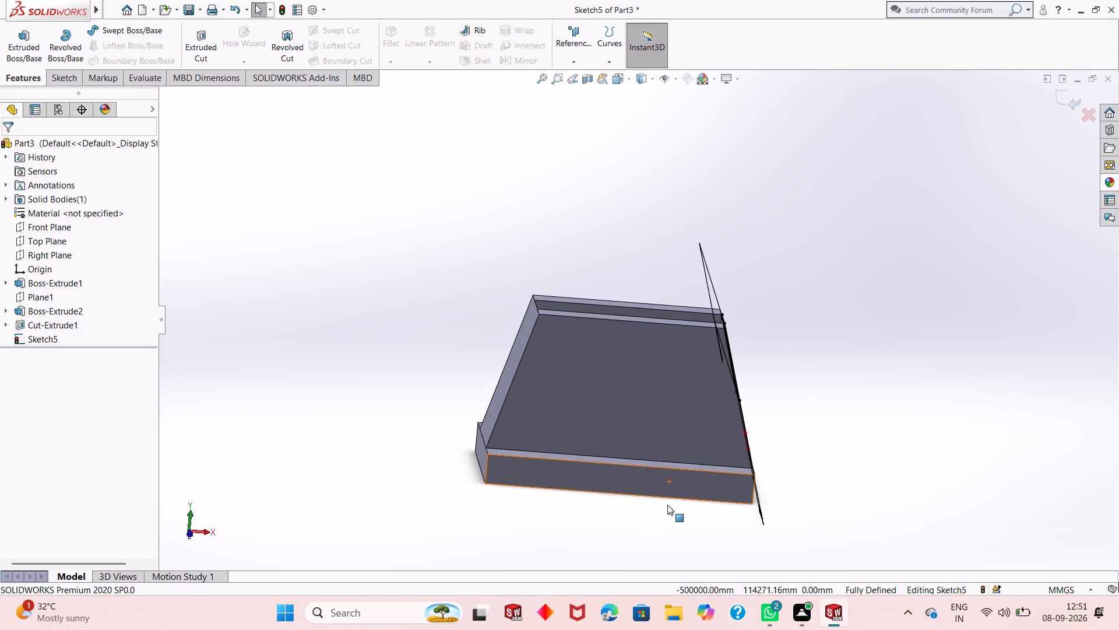
middle_click_drag(667, 505, 724, 323)
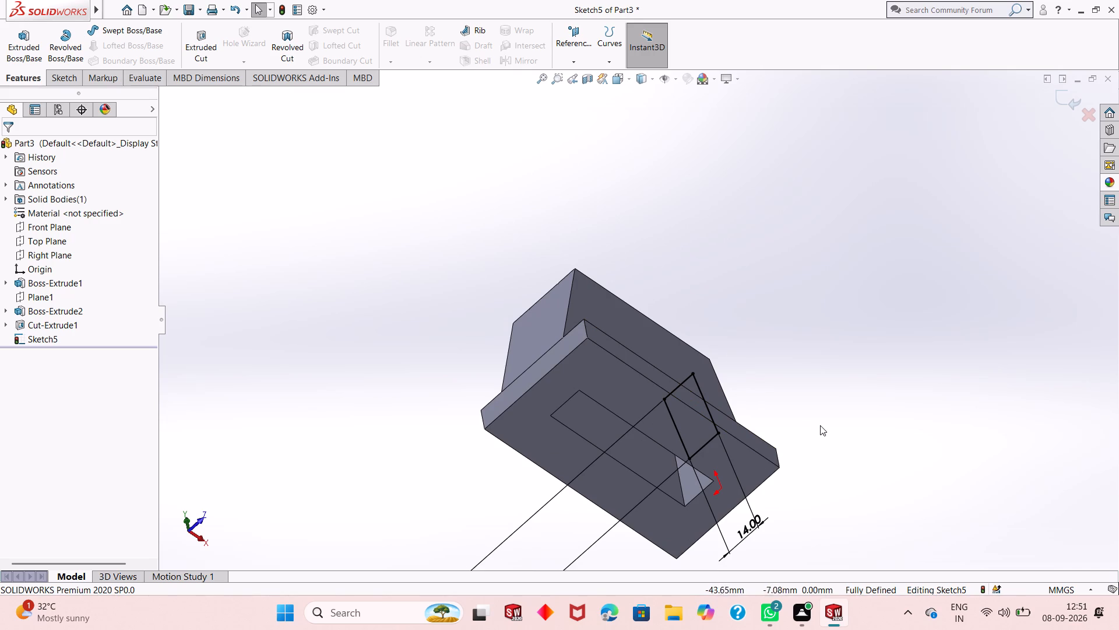
middle_click_drag(801, 357, 752, 437)
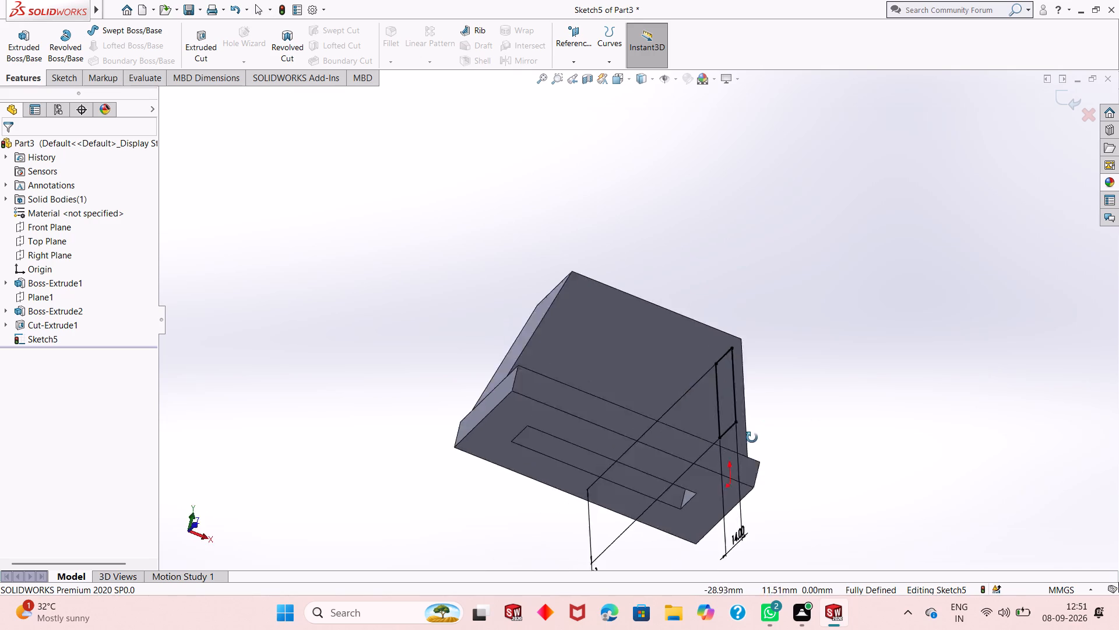
middle_click_drag(752, 437, 676, 435)
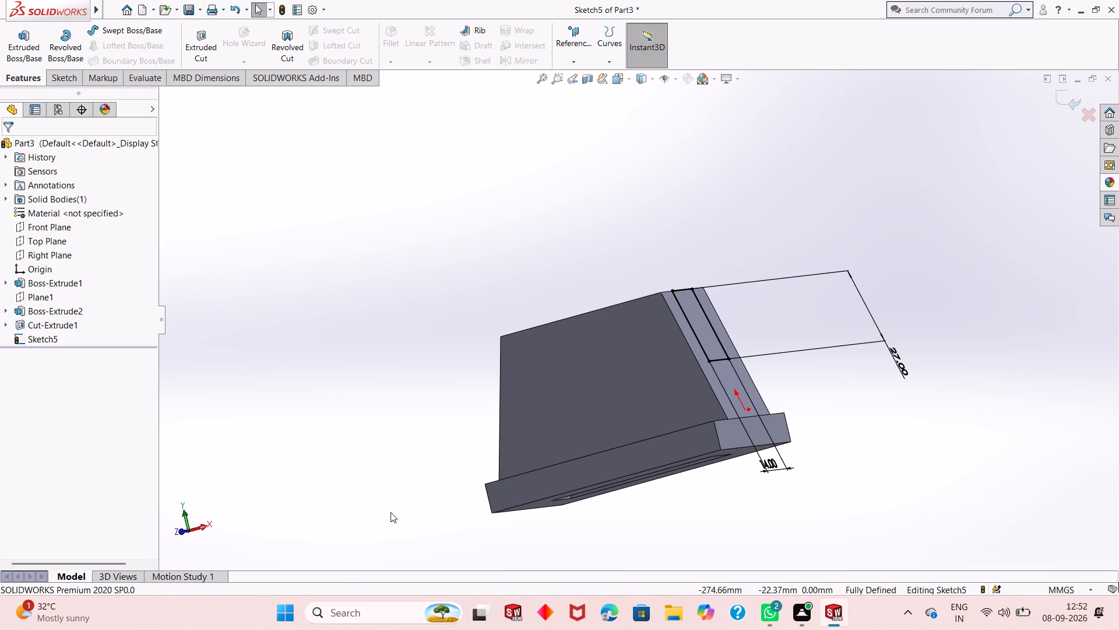
middle_click_drag(678, 364, 681, 491)
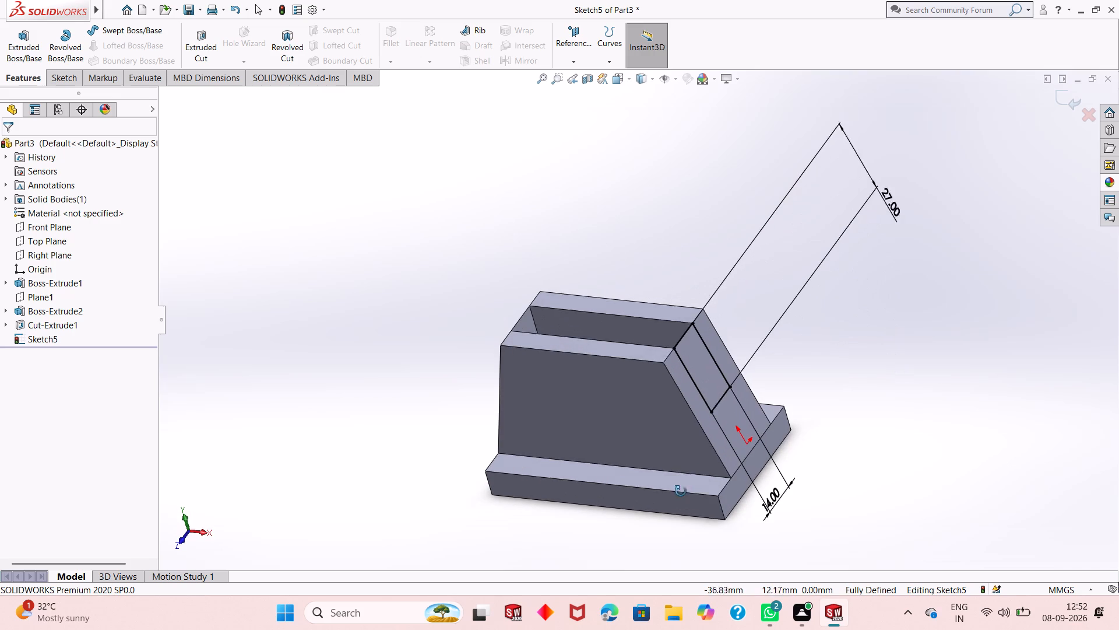
middle_click_drag(681, 491, 681, 492)
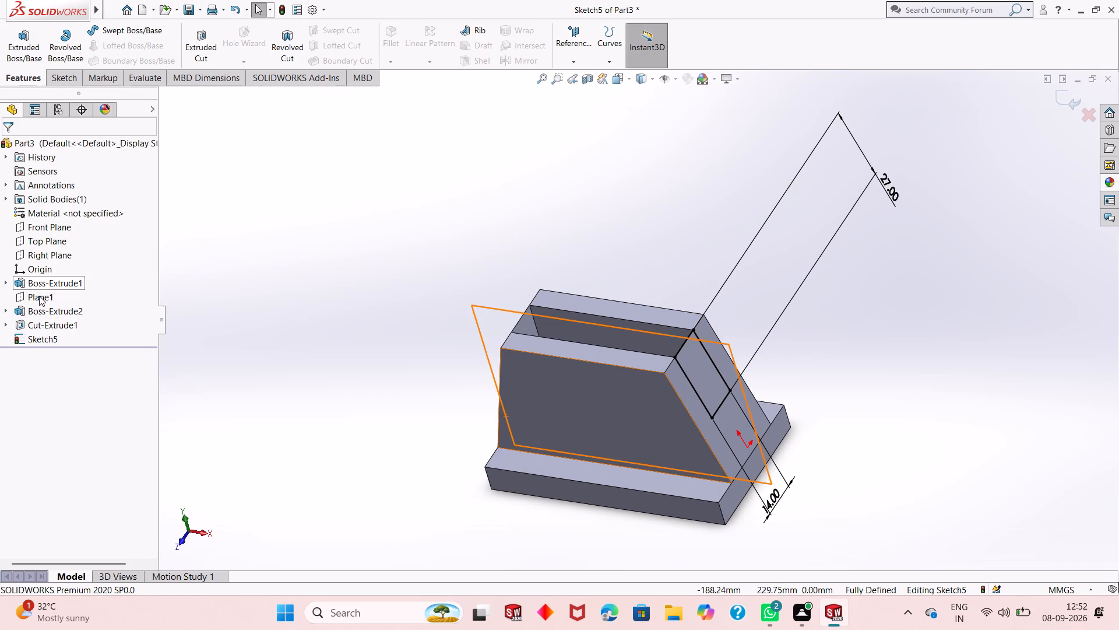
left_click(44, 324)
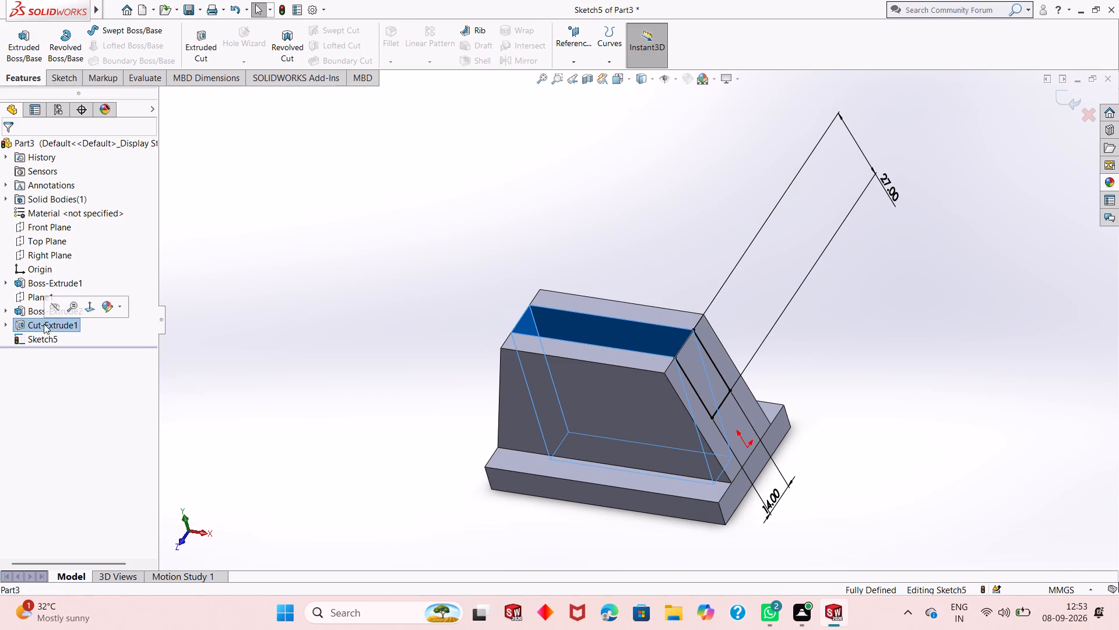
key("Escape")
key("Escape")
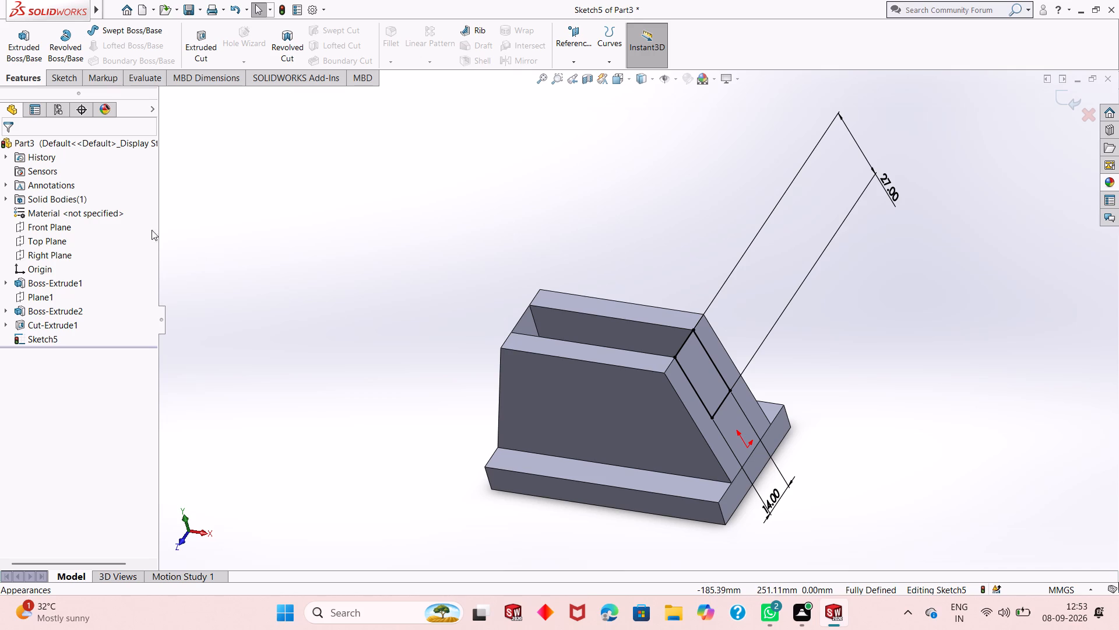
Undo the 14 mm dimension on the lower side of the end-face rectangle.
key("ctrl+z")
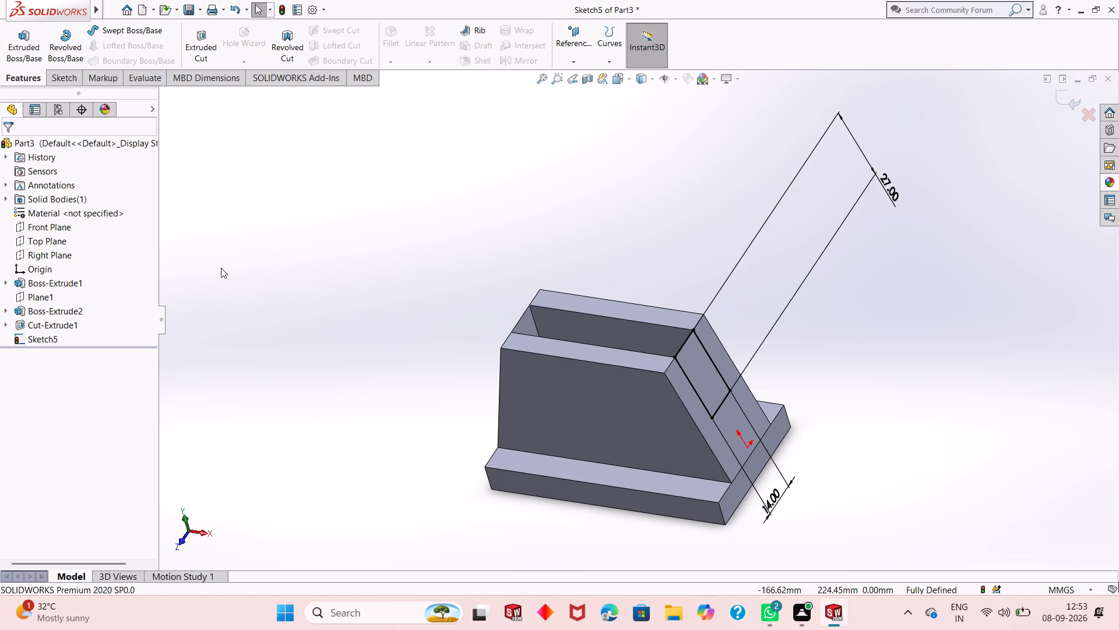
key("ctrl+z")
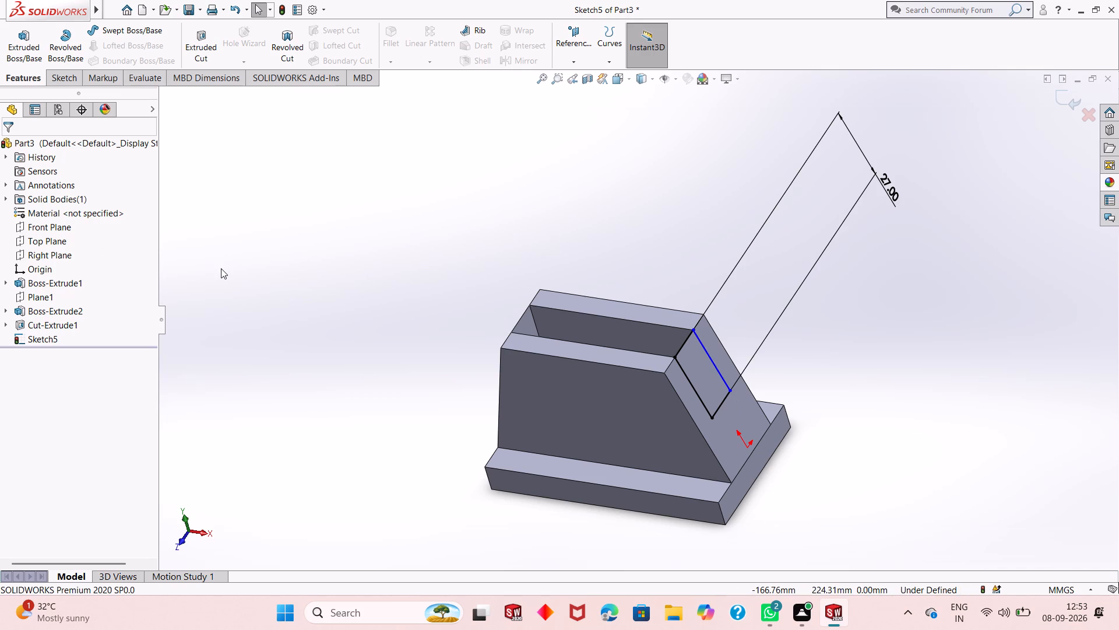
Undo the 27 mm dimension, the end-face rectangle and its sketch, and the slot cut, back to the slot sketch on the boss top.
key("ctrl+z")
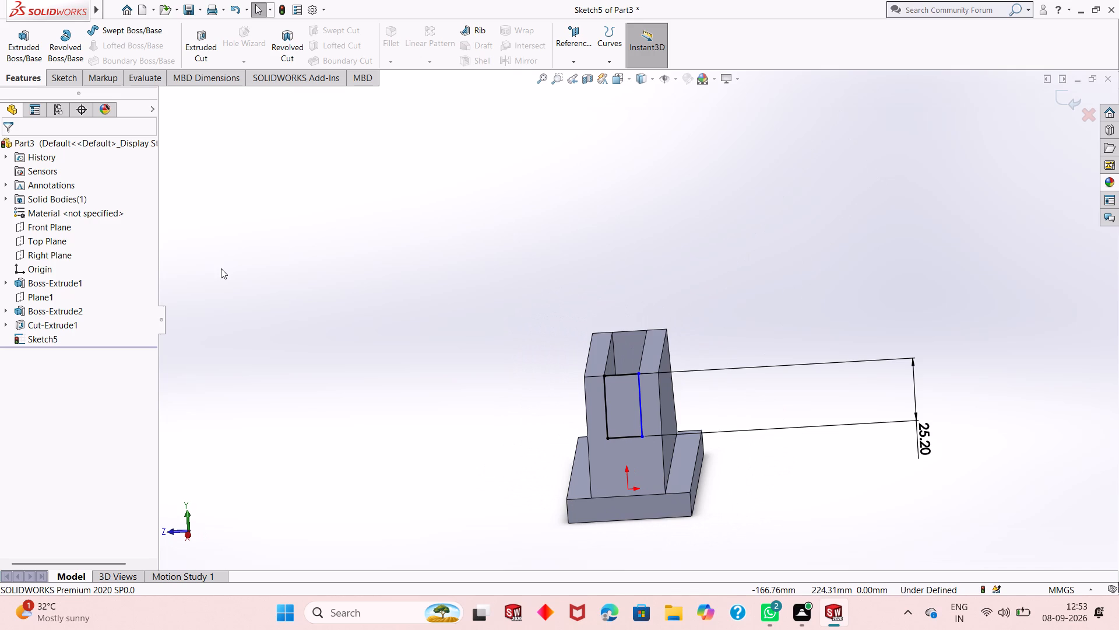
key("ctrl+z")
key("ctrl+z")
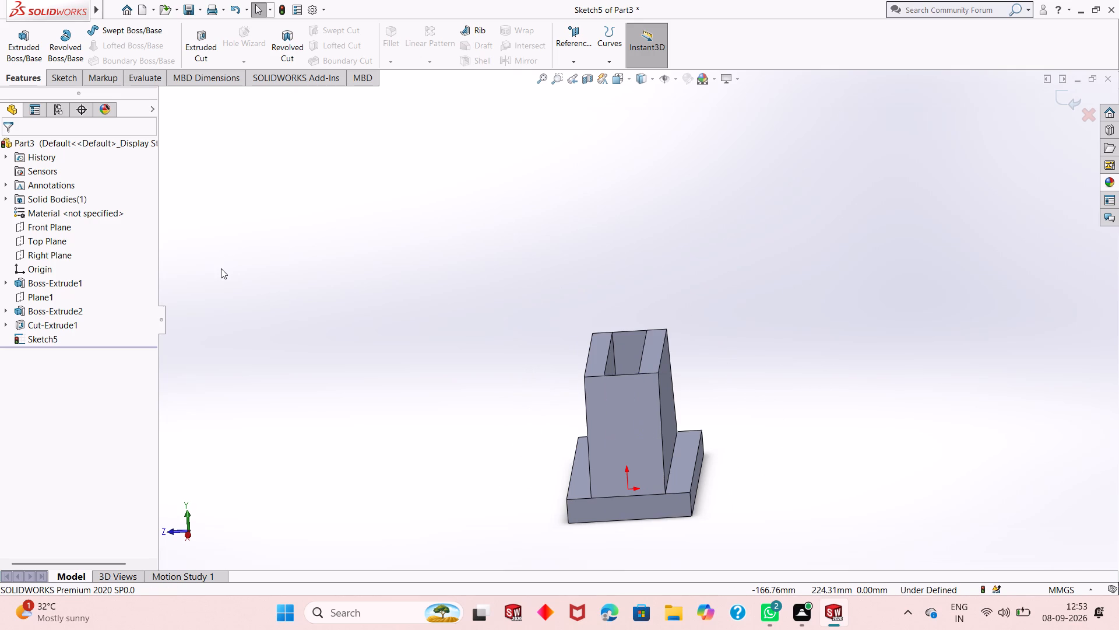
key("ctrl+z")
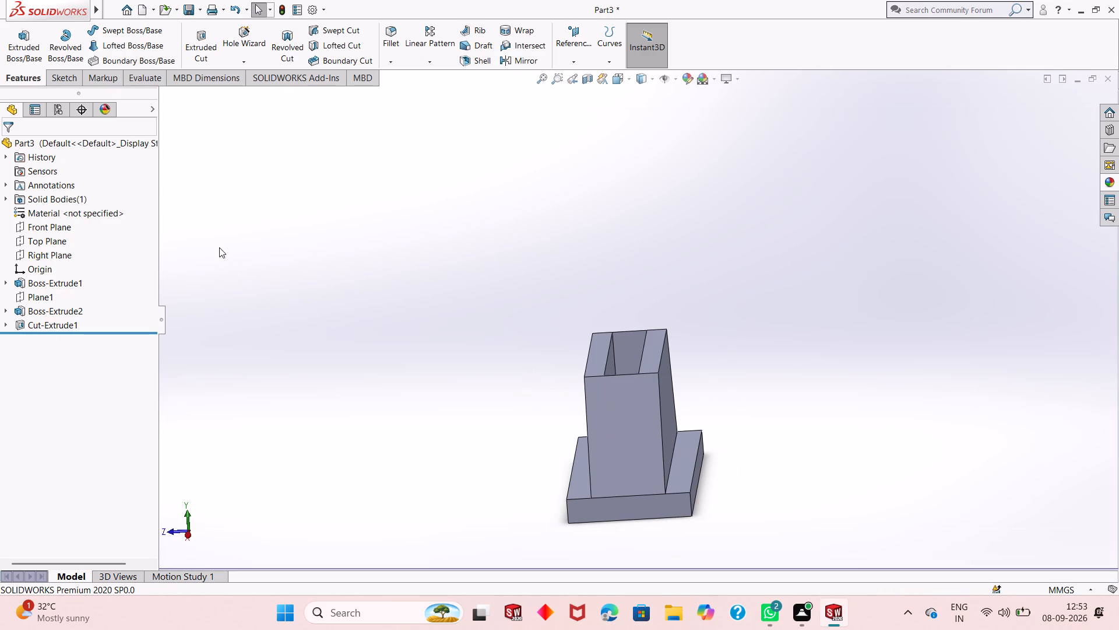
key("ctrl+z")
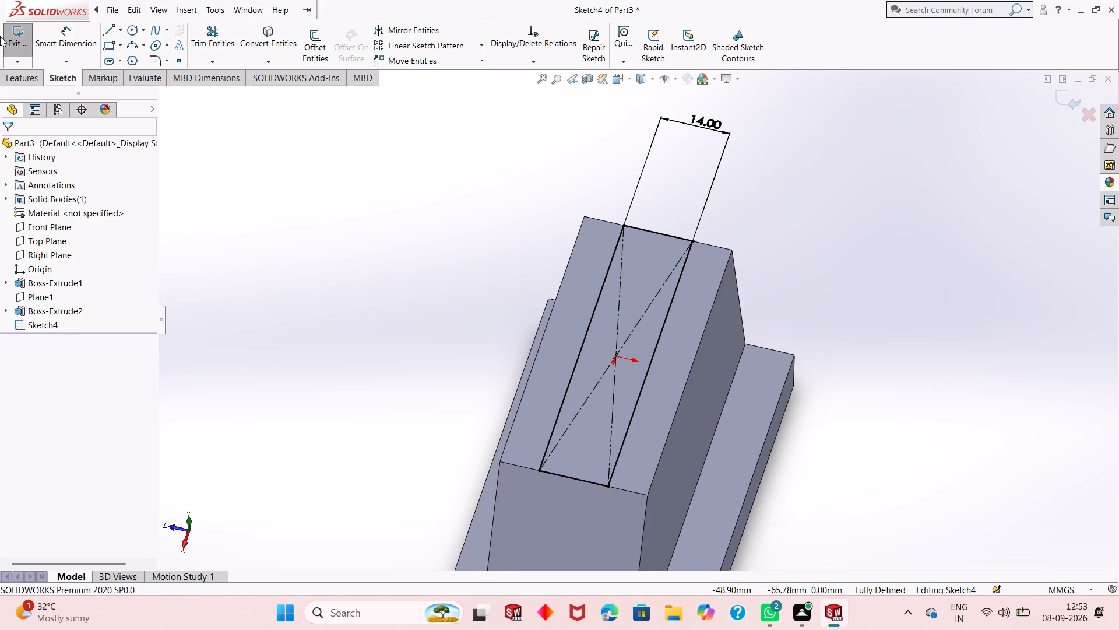
Extrude-cut the 14 mm wide slot sketch on the boss top to a blind depth of 47 mm.
left_click(26, 78)
left_click(199, 31)
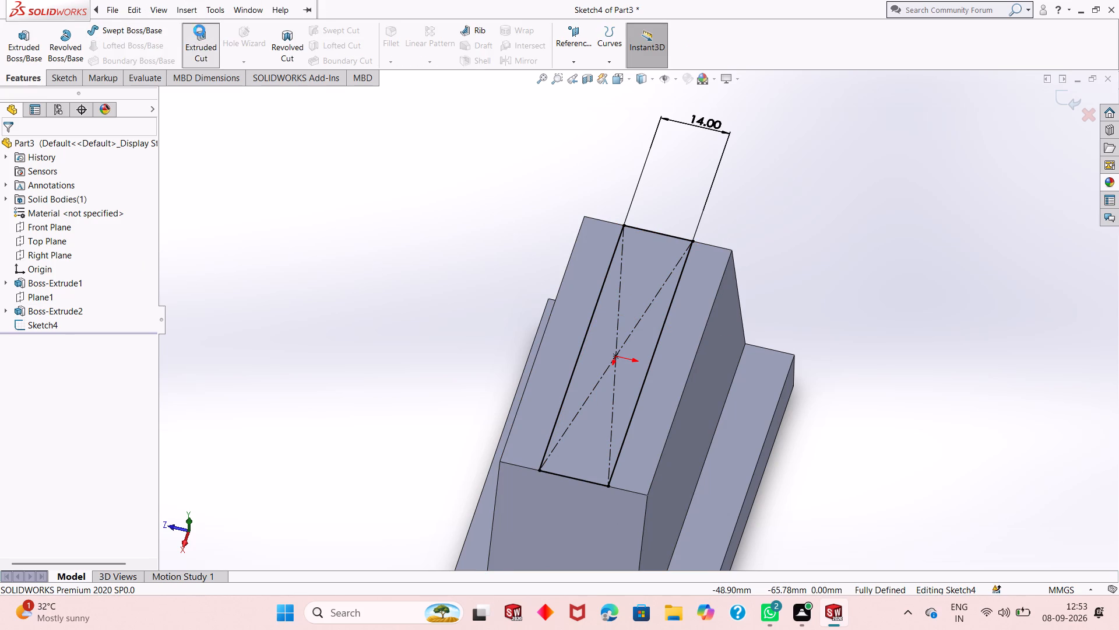
middle_click_drag(435, 360, 415, 247)
double_click(78, 277)
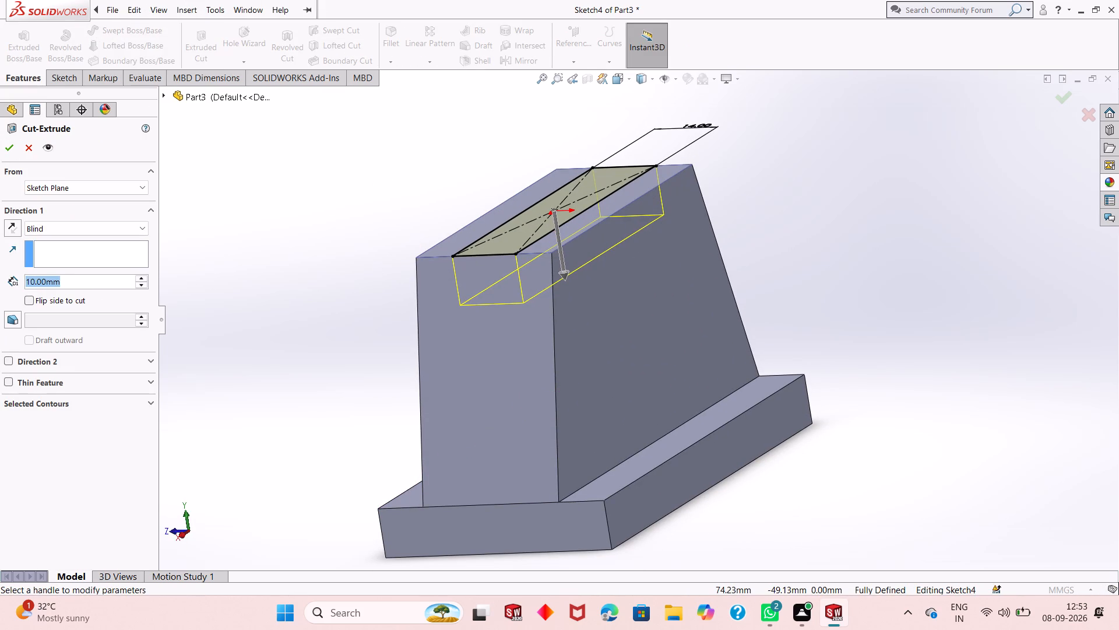
type("47")
key("Return")
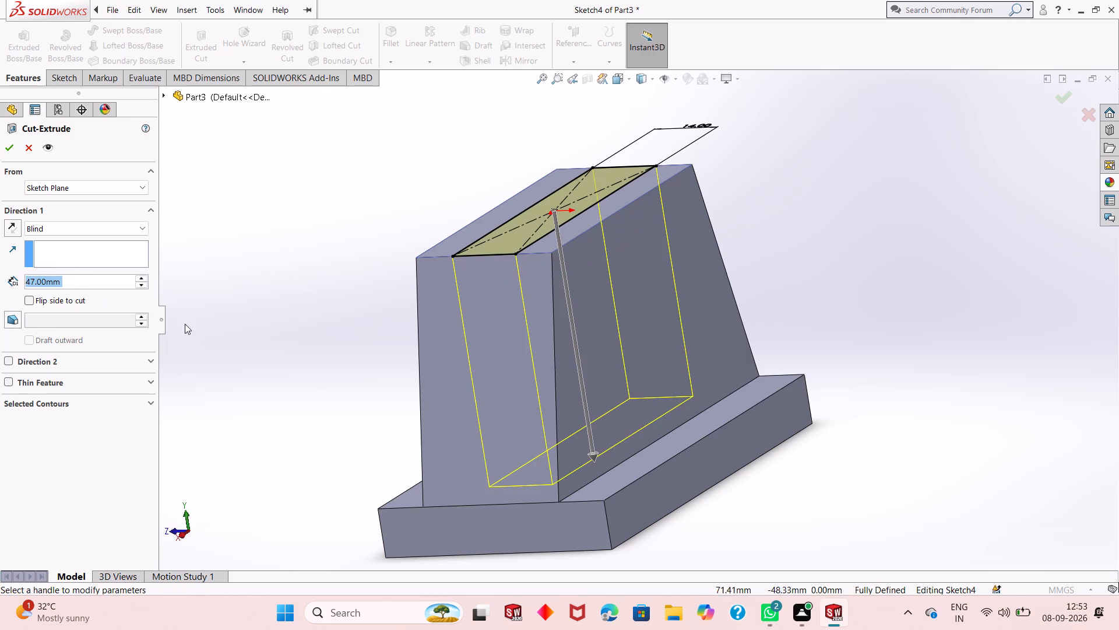
middle_click_drag(404, 460, 357, 475)
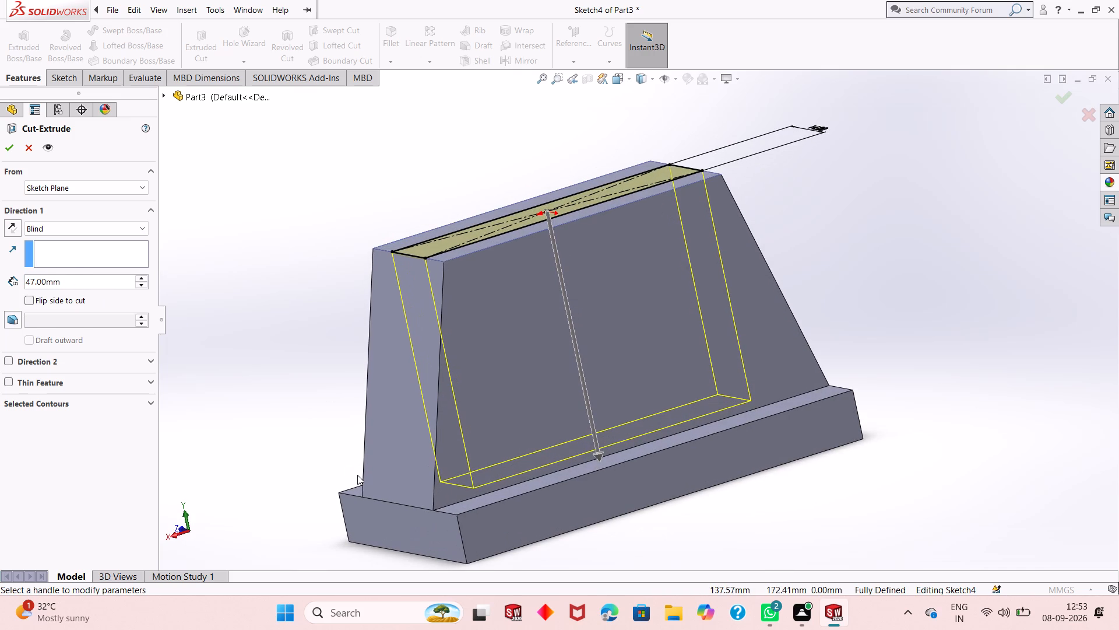
left_click(3, 151)
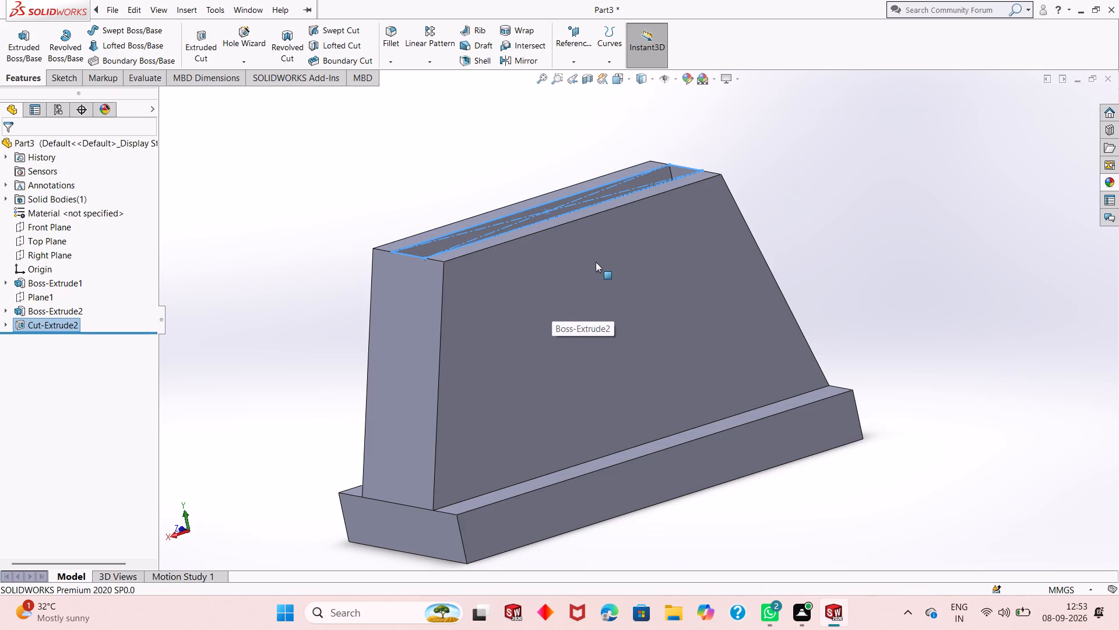
key("Escape")
Start a sketch on the boss's sloped end face and draw a corner rectangle below the slot opening, about 14 by 20 mm.
left_click(397, 338)
left_click(451, 309)
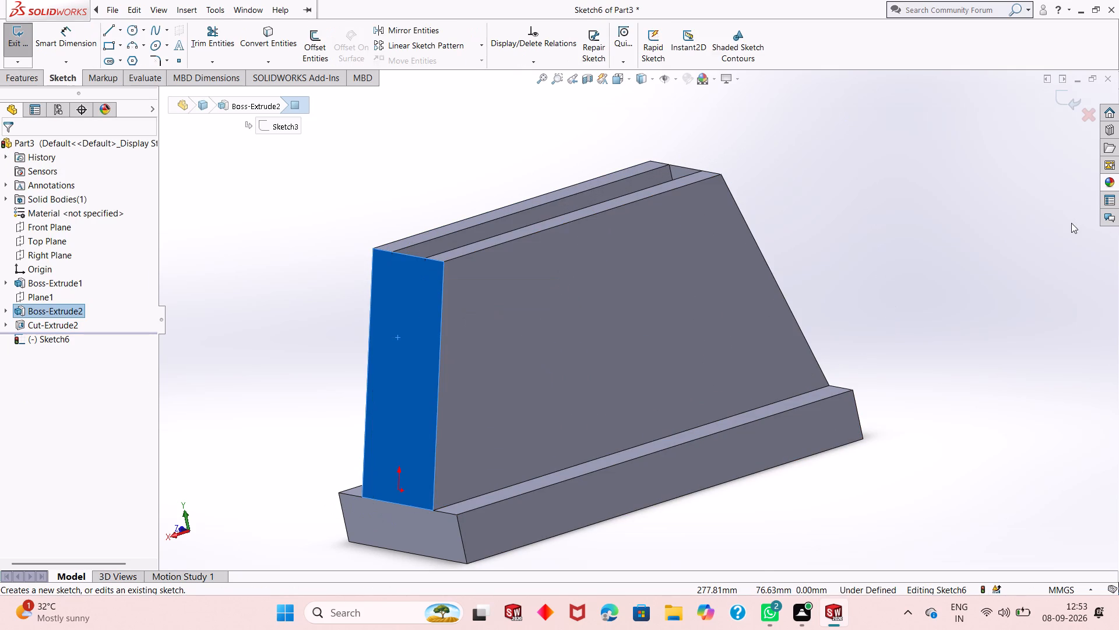
key("ctrl+8")
key("Escape")
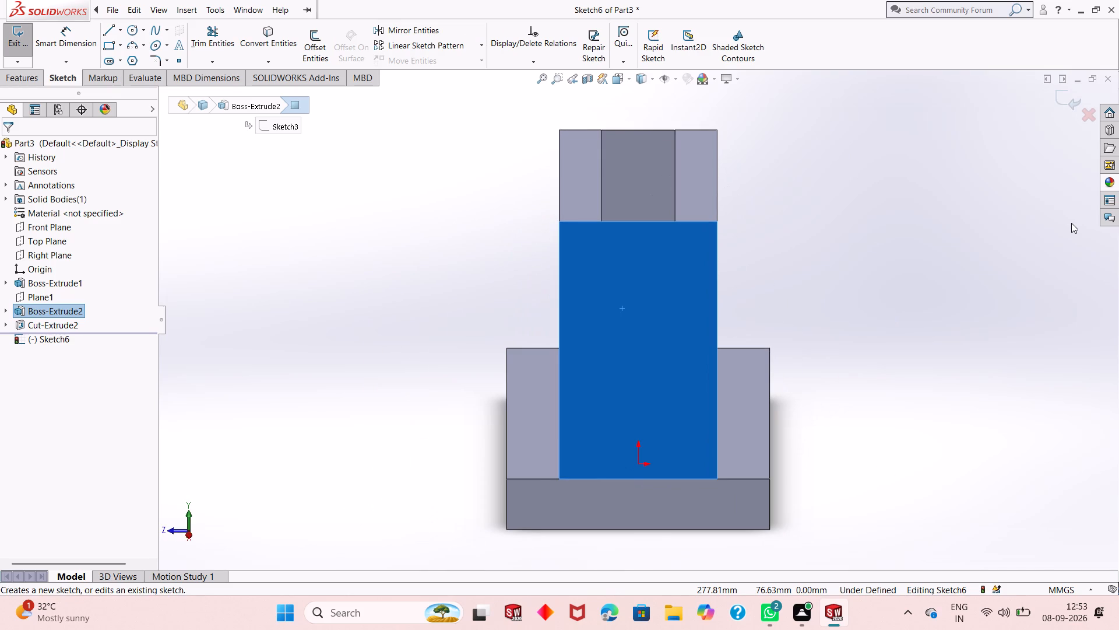
key("Escape")
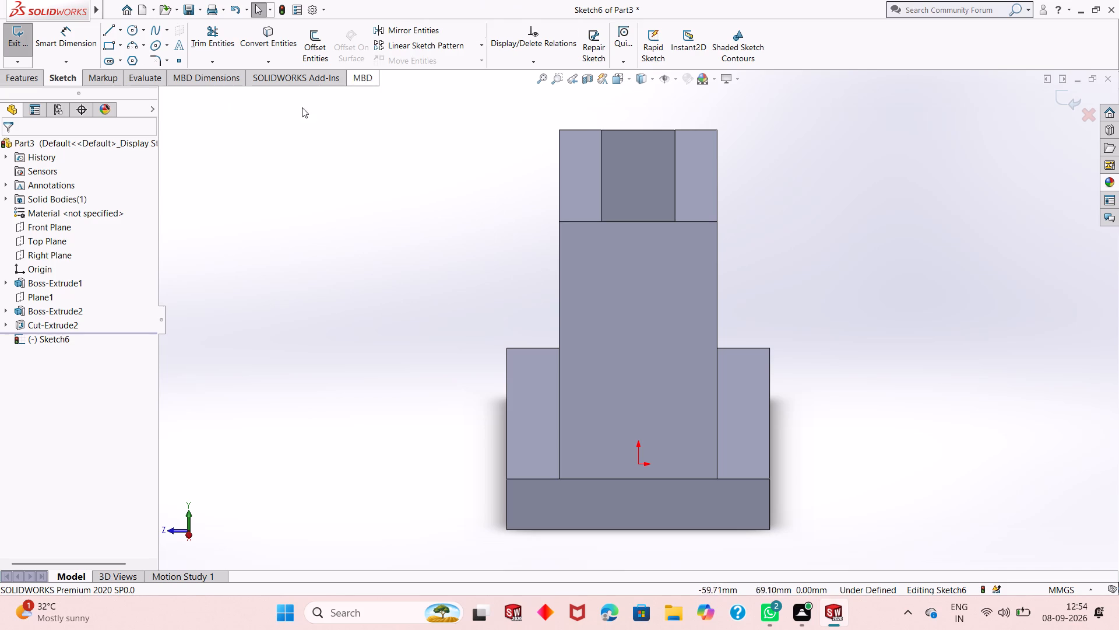
left_click(106, 50)
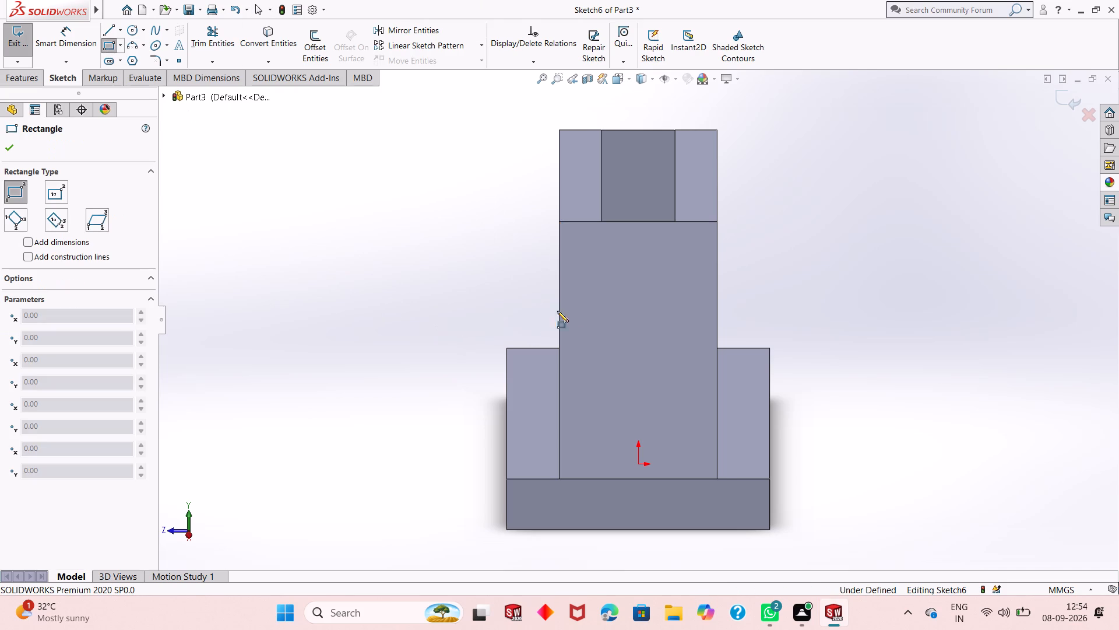
left_click(600, 223)
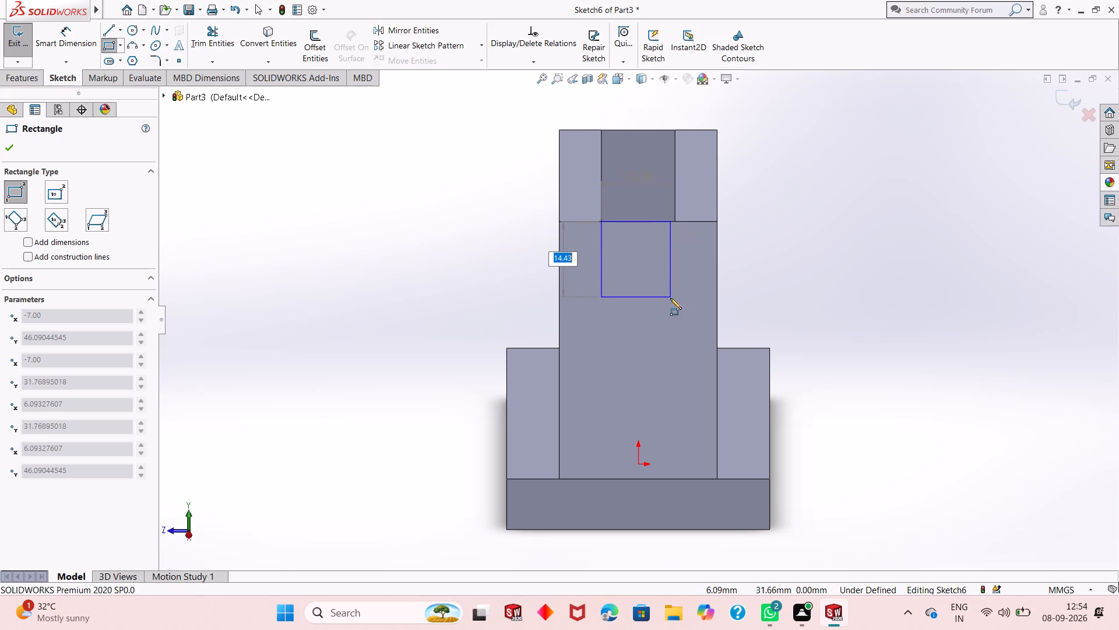
left_click(675, 327)
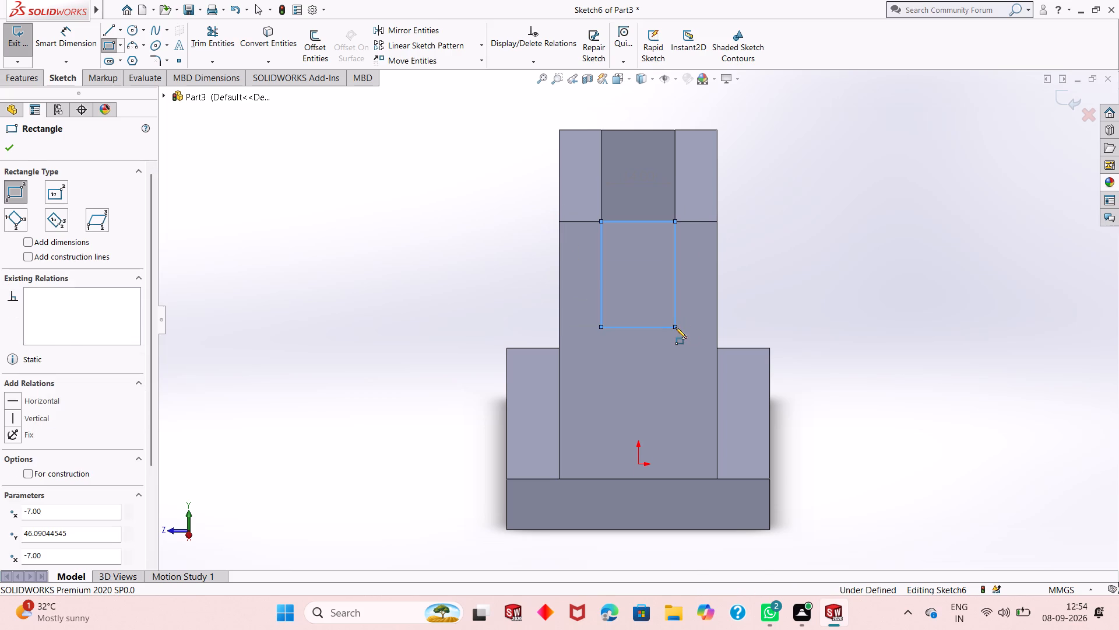
key("Escape")
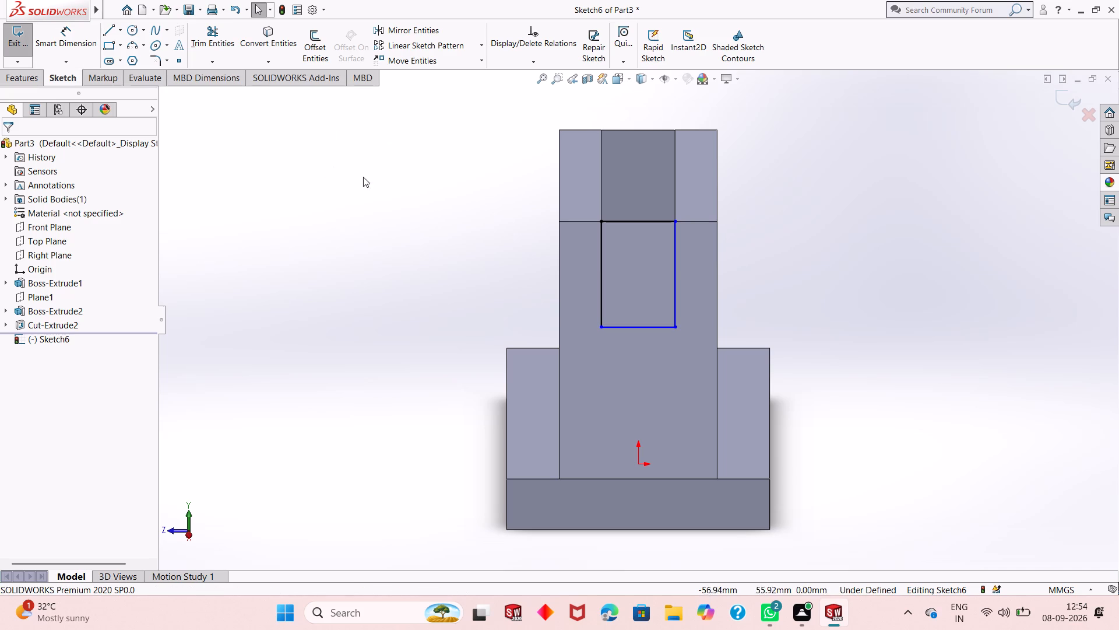
Dimension the vertical side of the end-face rectangle to 27 mm.
left_click(71, 35)
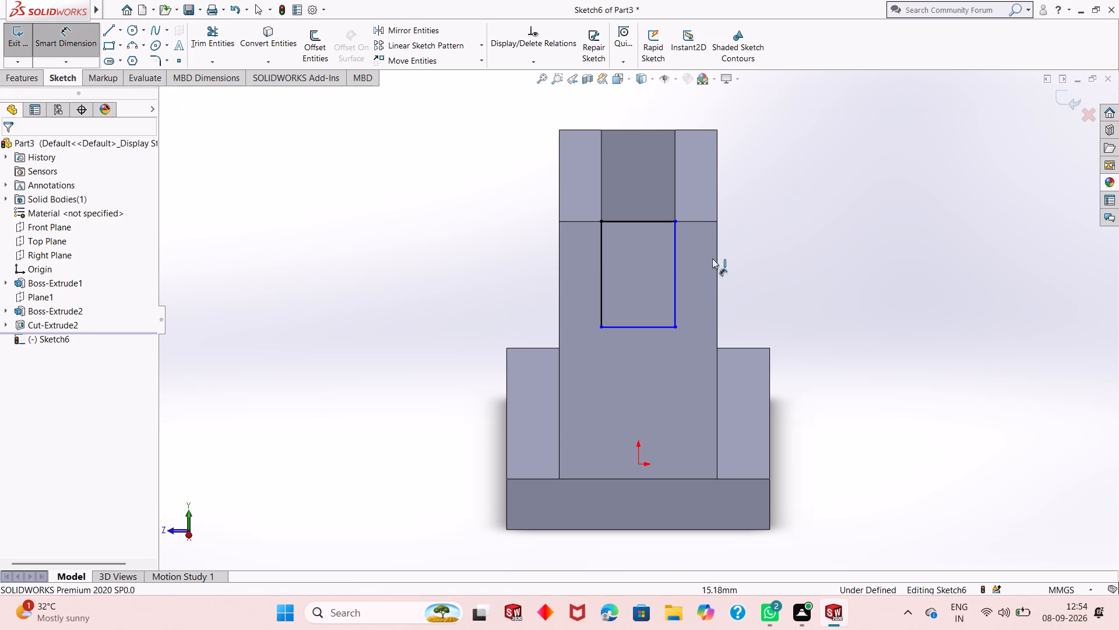
left_click(675, 282)
left_click(798, 286)
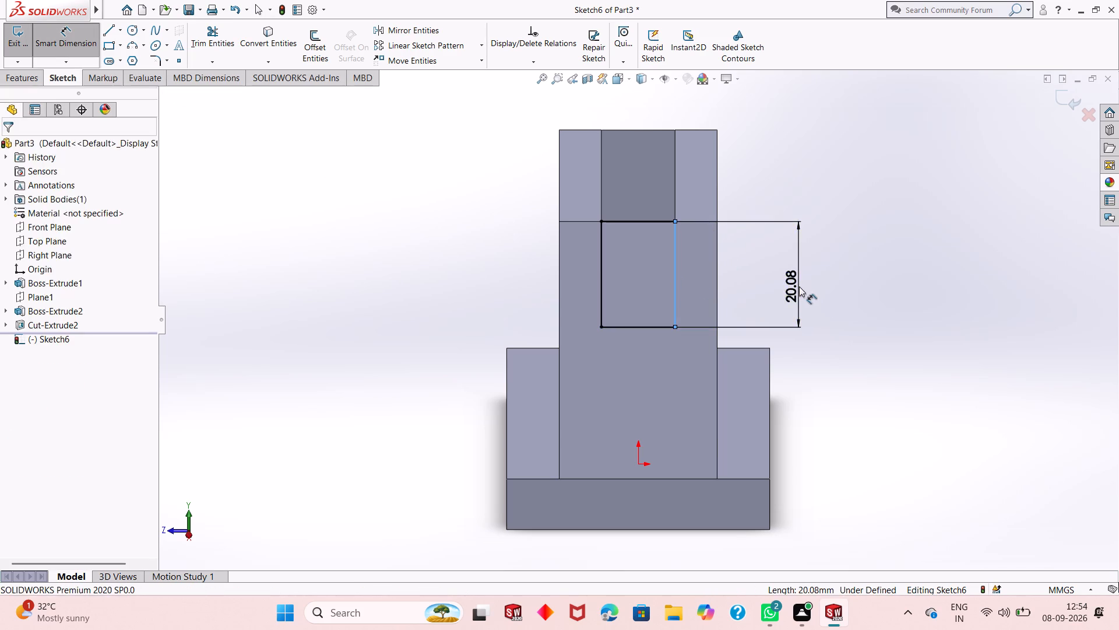
type("27")
key("Return")
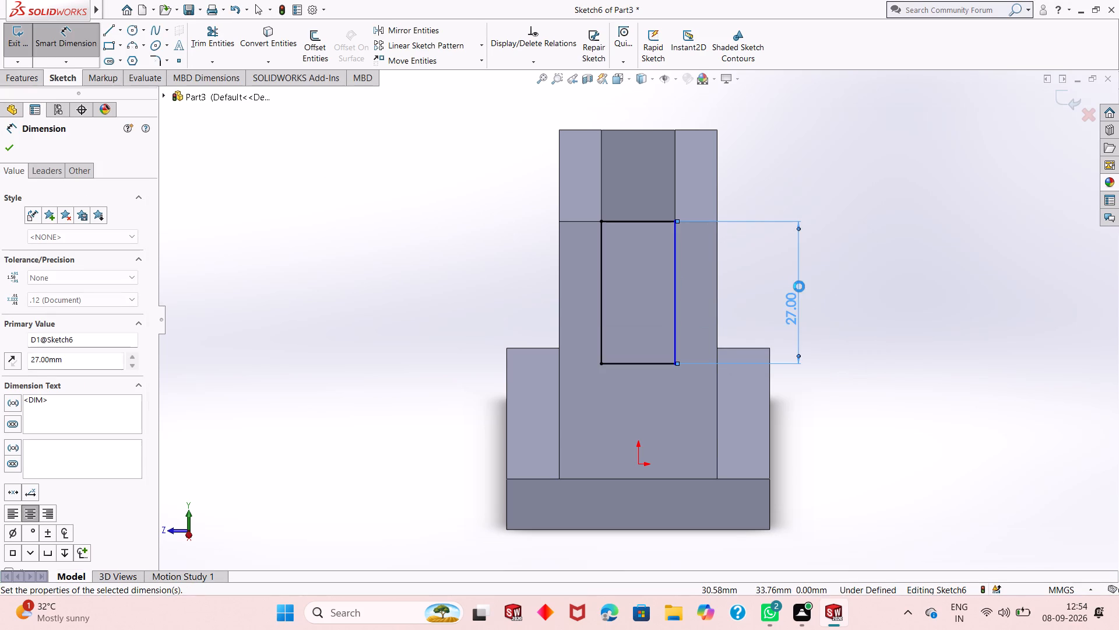
Dimension the lower side of the end-face rectangle to 14 mm.
left_click(653, 363)
left_click(666, 520)
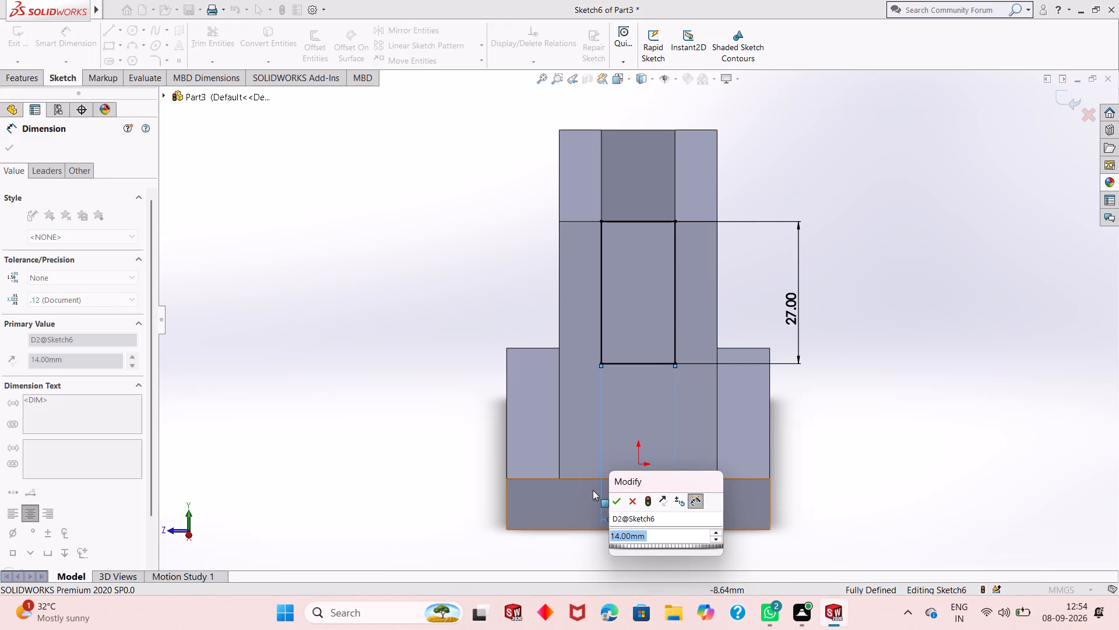
left_click(620, 503)
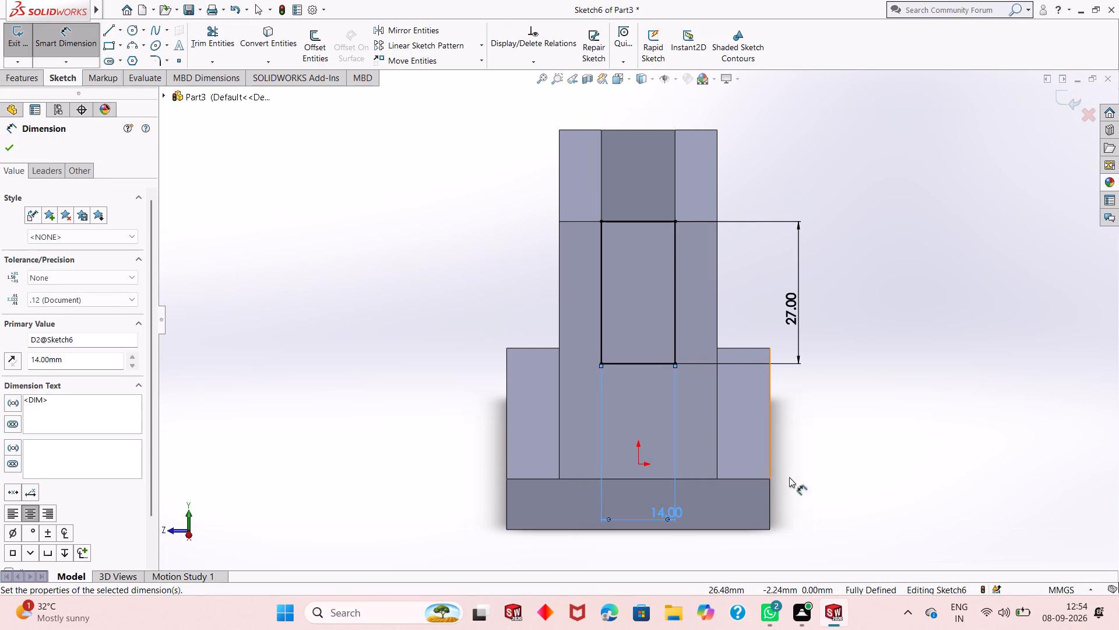
key("Escape")
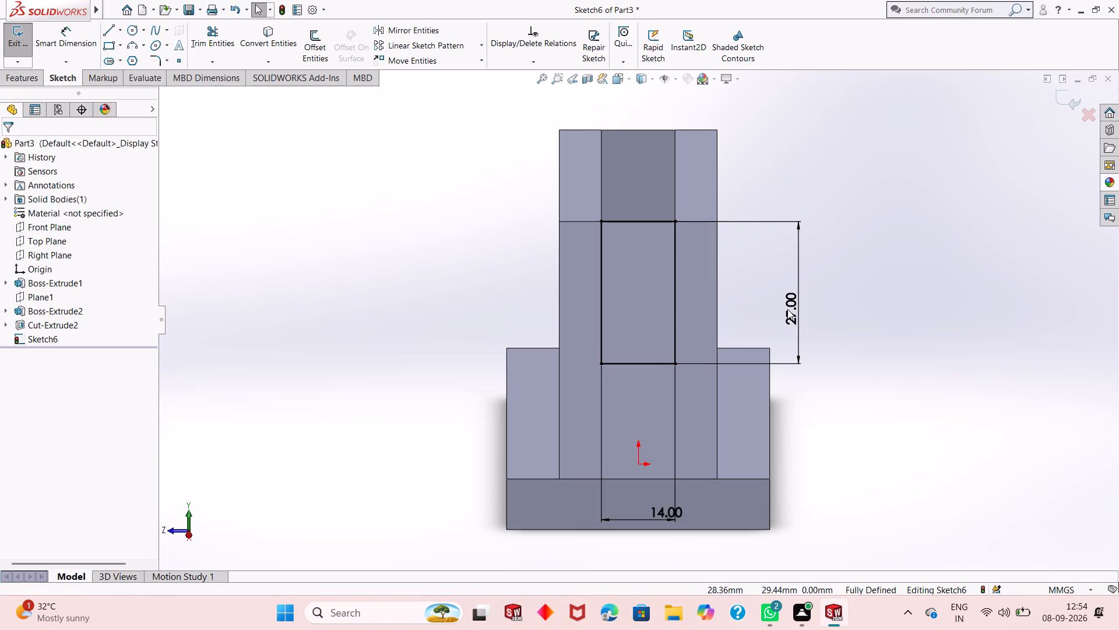
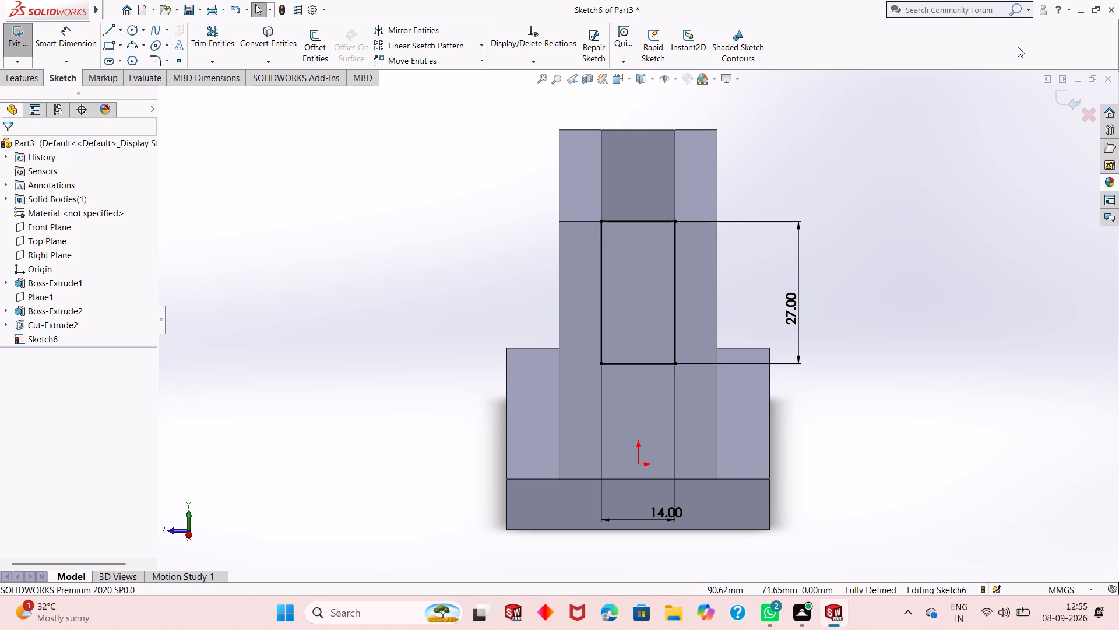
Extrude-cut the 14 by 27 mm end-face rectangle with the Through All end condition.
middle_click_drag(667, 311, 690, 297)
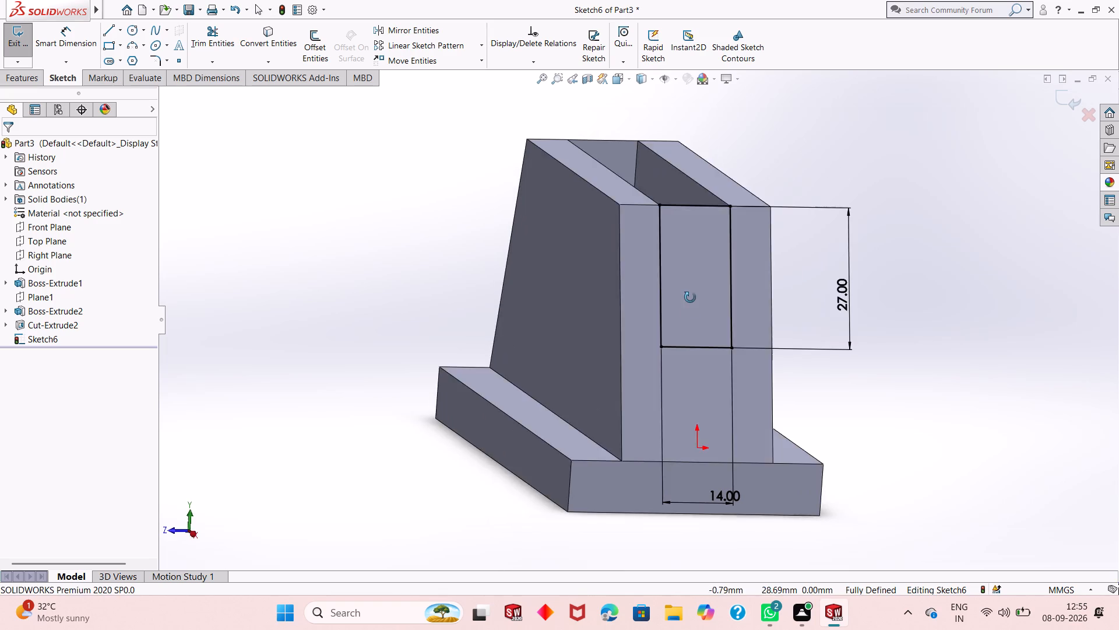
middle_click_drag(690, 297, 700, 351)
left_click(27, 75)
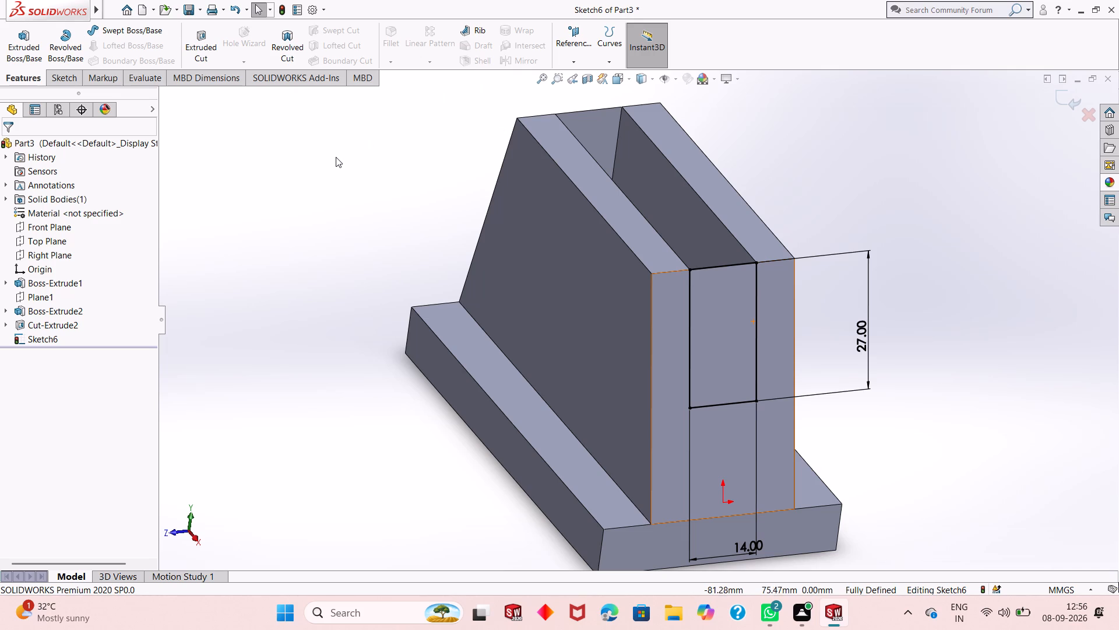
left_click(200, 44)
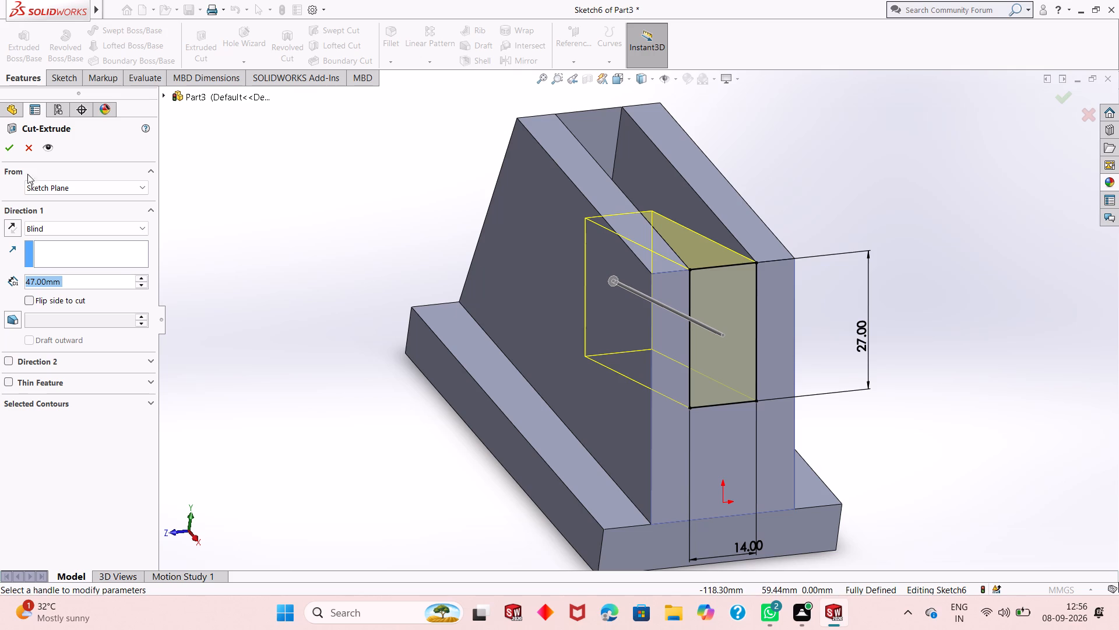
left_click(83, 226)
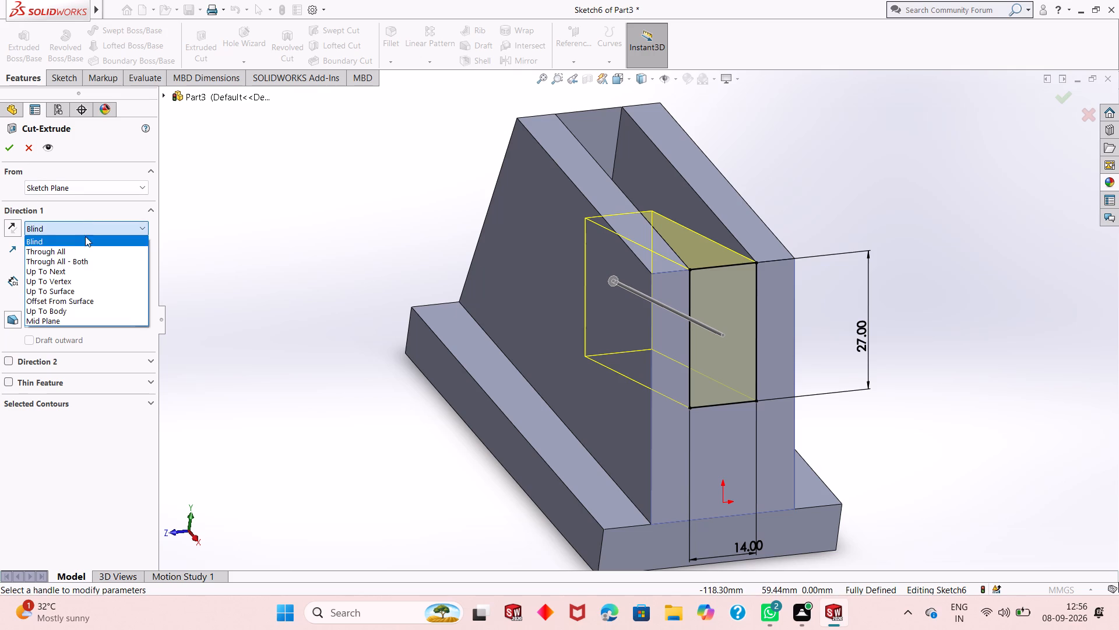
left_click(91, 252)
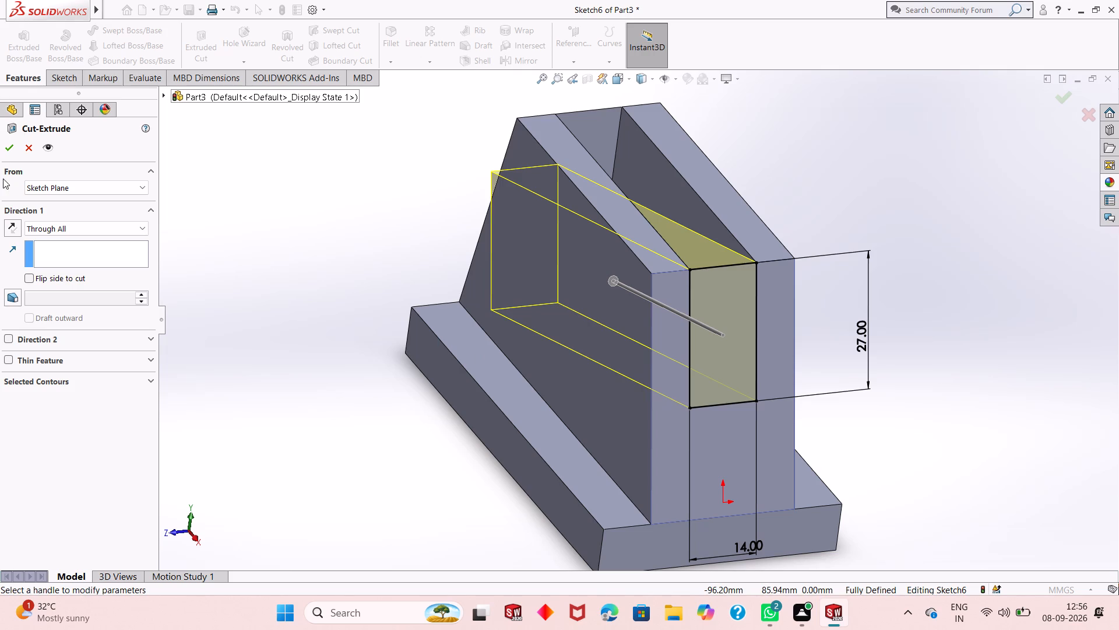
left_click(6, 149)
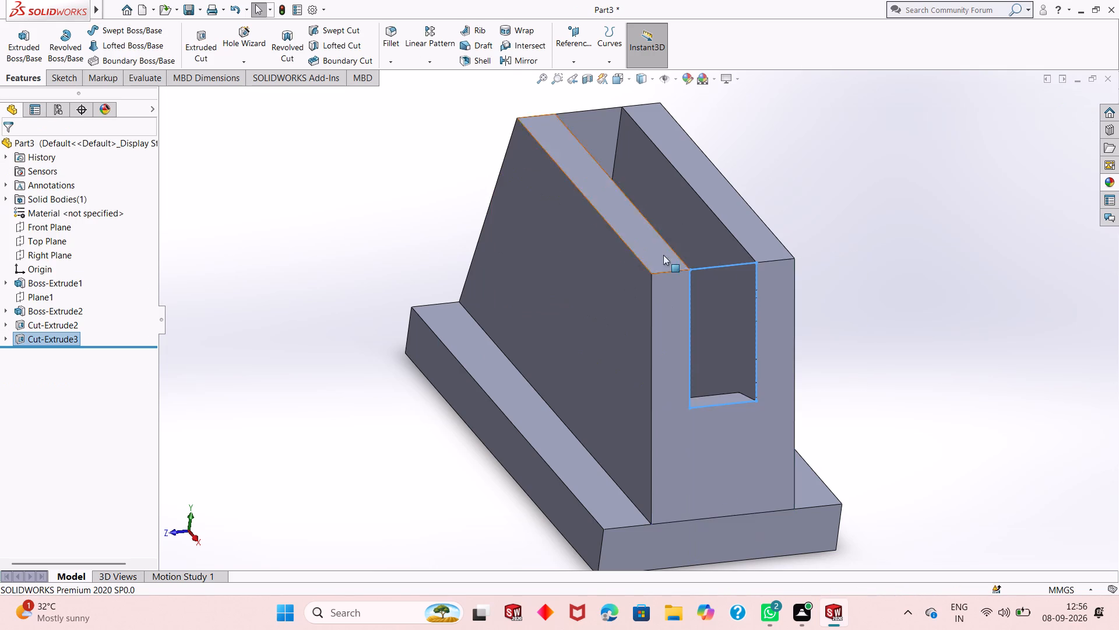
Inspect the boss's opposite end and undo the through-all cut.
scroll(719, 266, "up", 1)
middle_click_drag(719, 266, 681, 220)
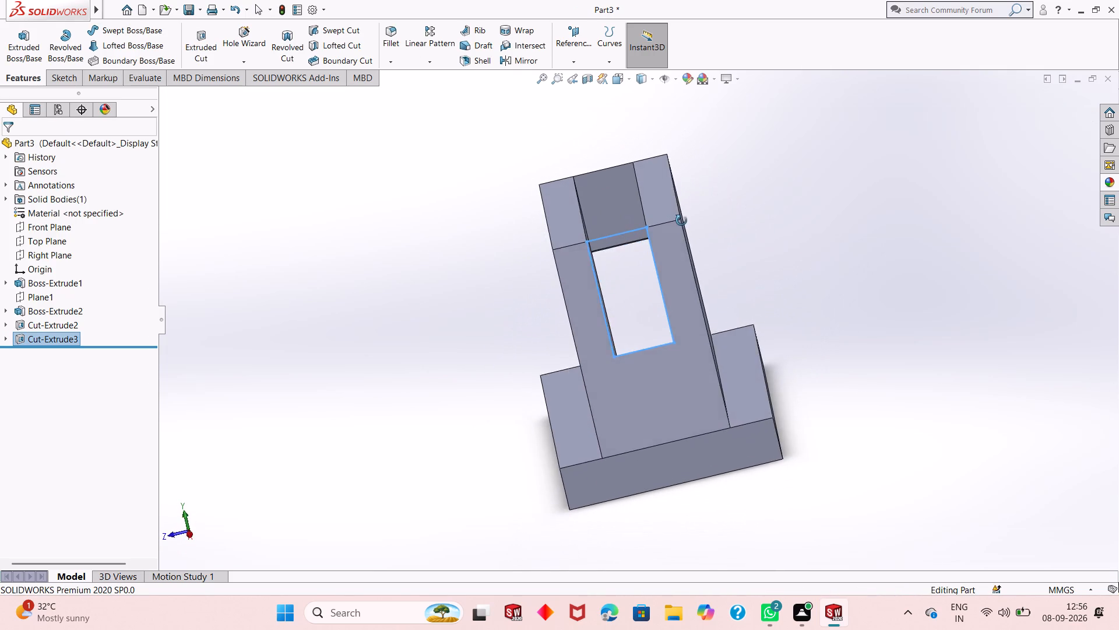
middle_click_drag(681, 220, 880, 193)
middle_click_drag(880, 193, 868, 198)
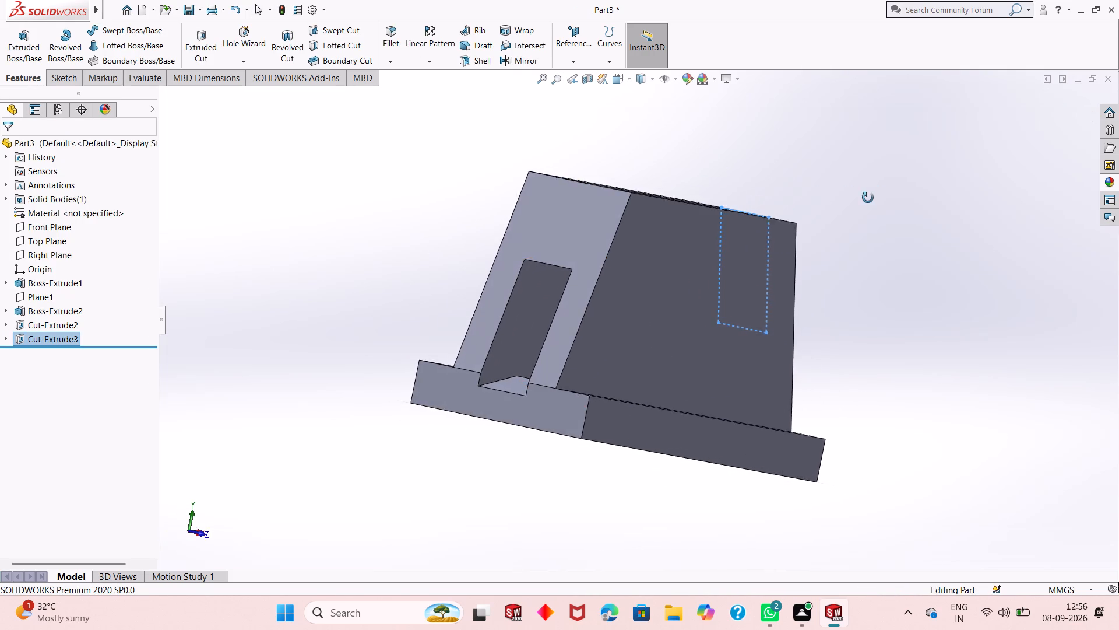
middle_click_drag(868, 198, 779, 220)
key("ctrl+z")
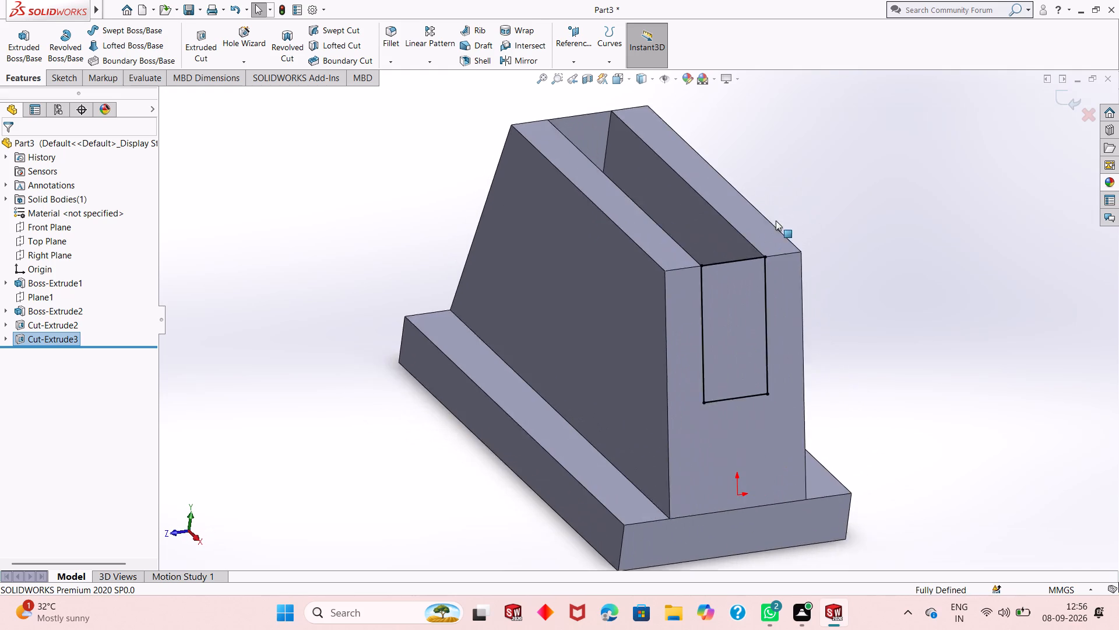
Extrude-cut the 14 by 27 mm end-face rectangle to a blind depth of 10 mm.
left_click(29, 73)
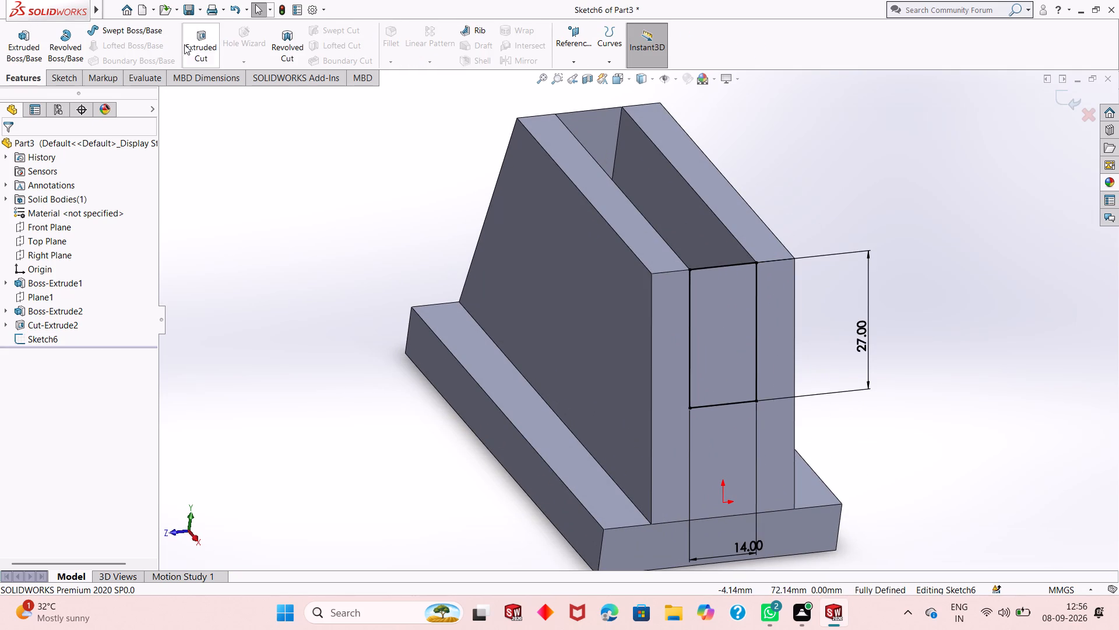
left_click(211, 54)
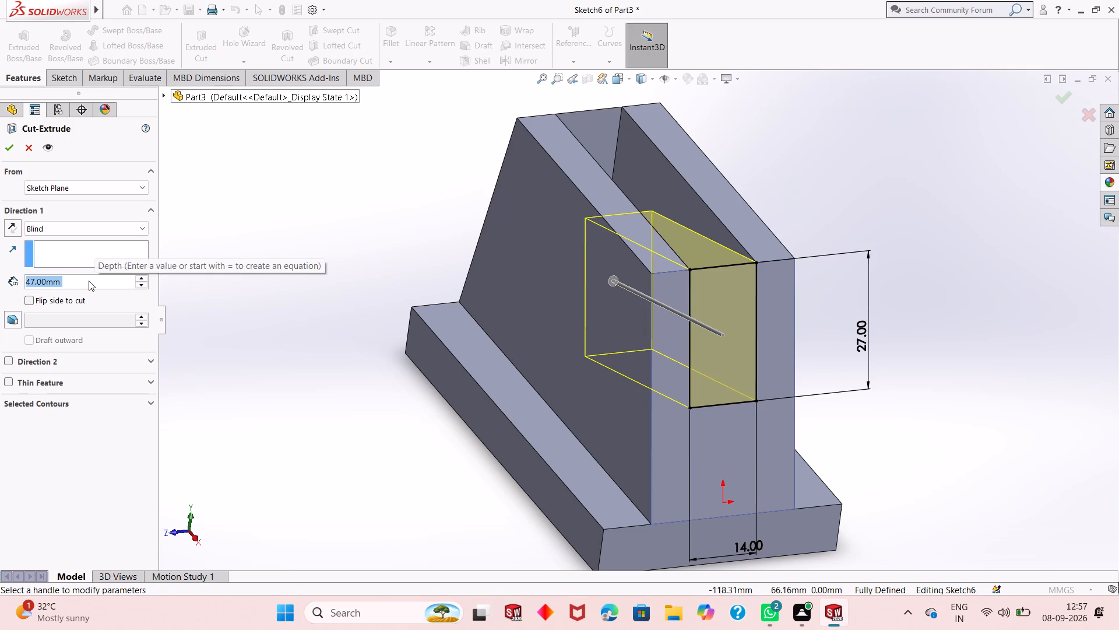
left_click(122, 230)
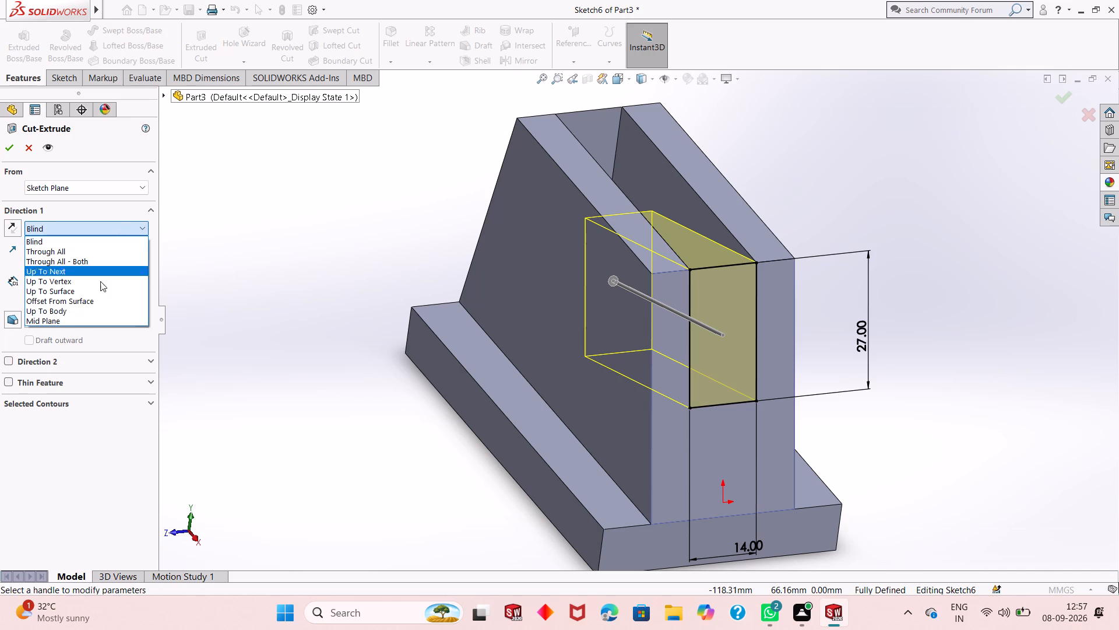
left_click(212, 334)
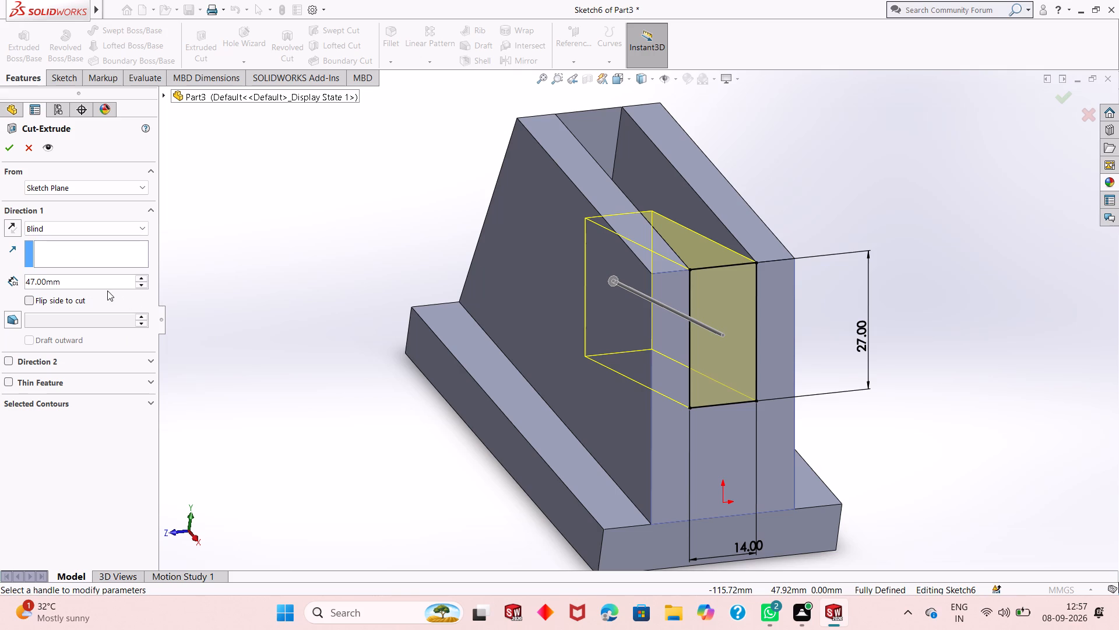
triple_click(71, 278)
left_click(71, 278)
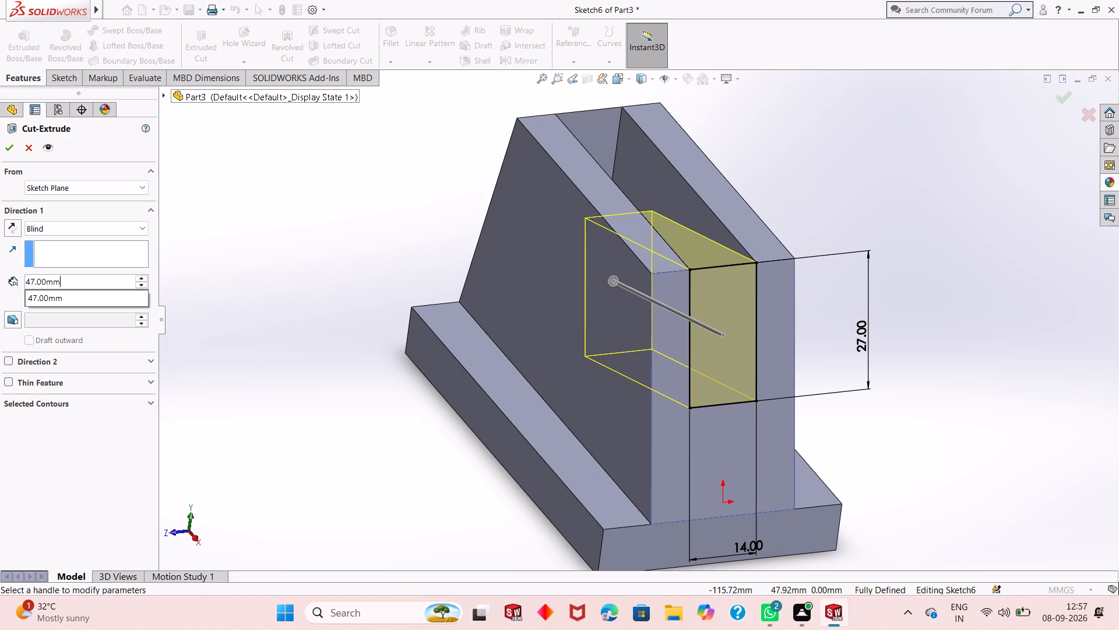
double_click(71, 278)
type("10")
key("Return")
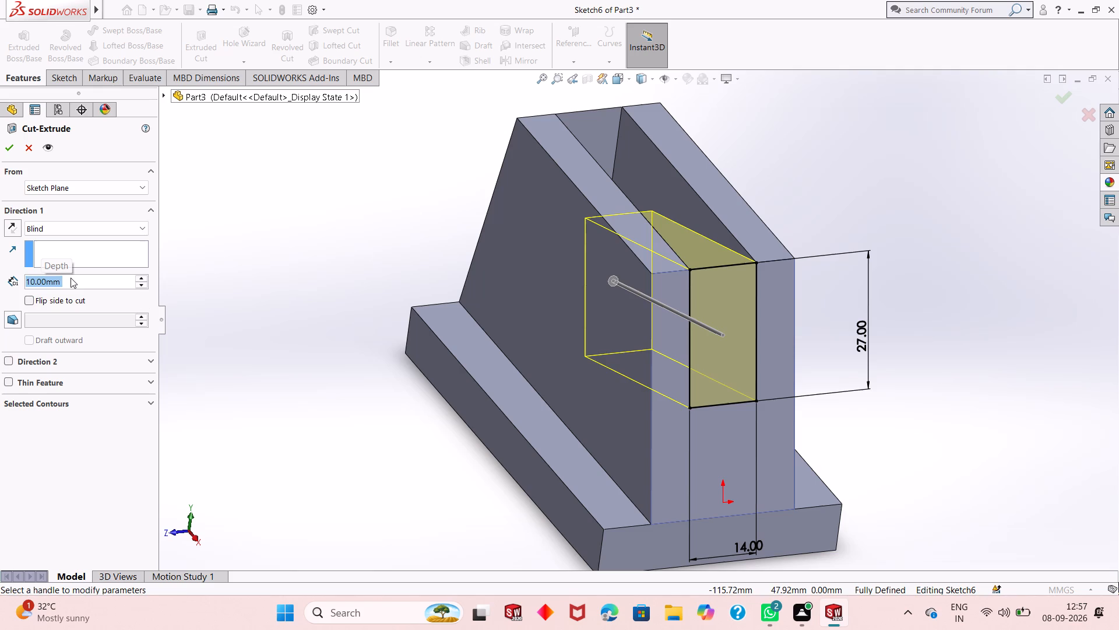
left_click(8, 146)
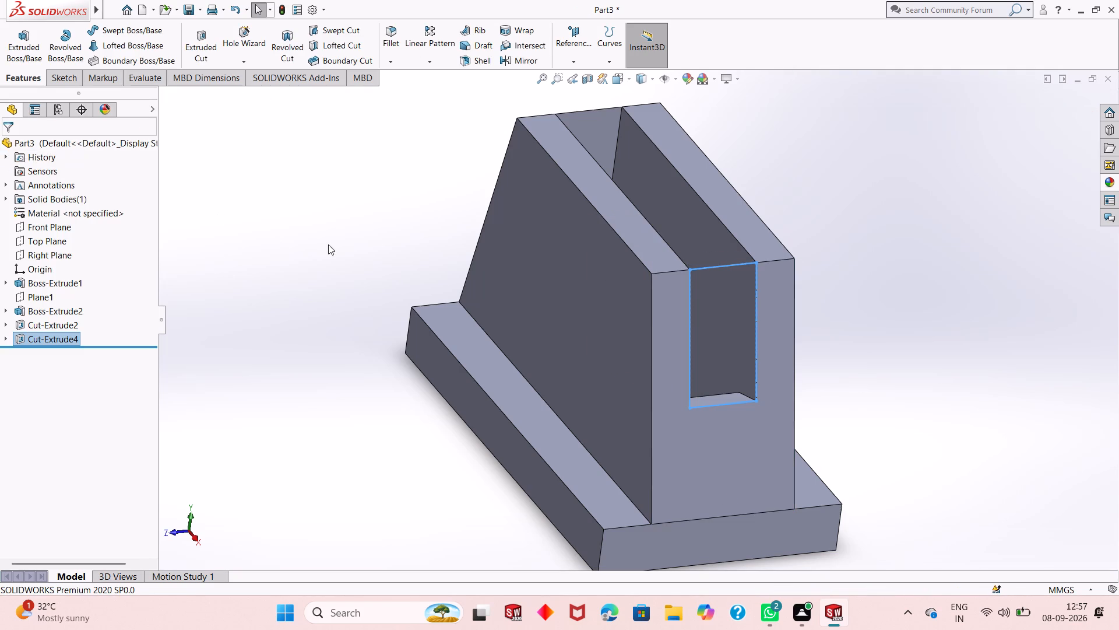
left_click(357, 242)
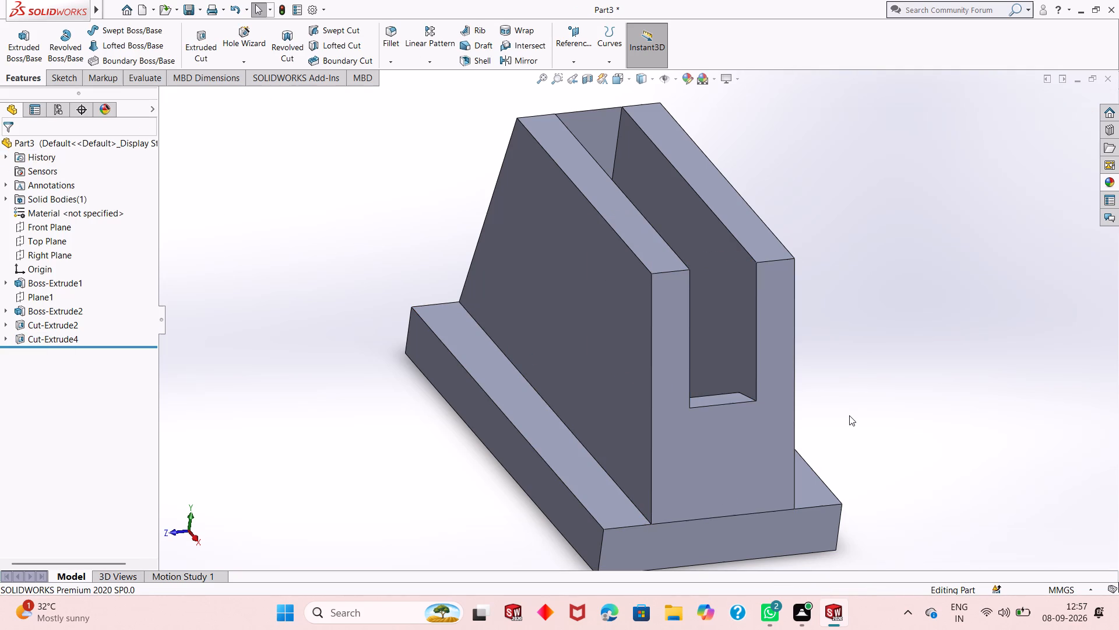
Start a sketch on the boss's opposite, uncut sloped end face and view it square-on.
middle_click_drag(850, 415, 811, 439)
scroll(817, 454, "down", 1)
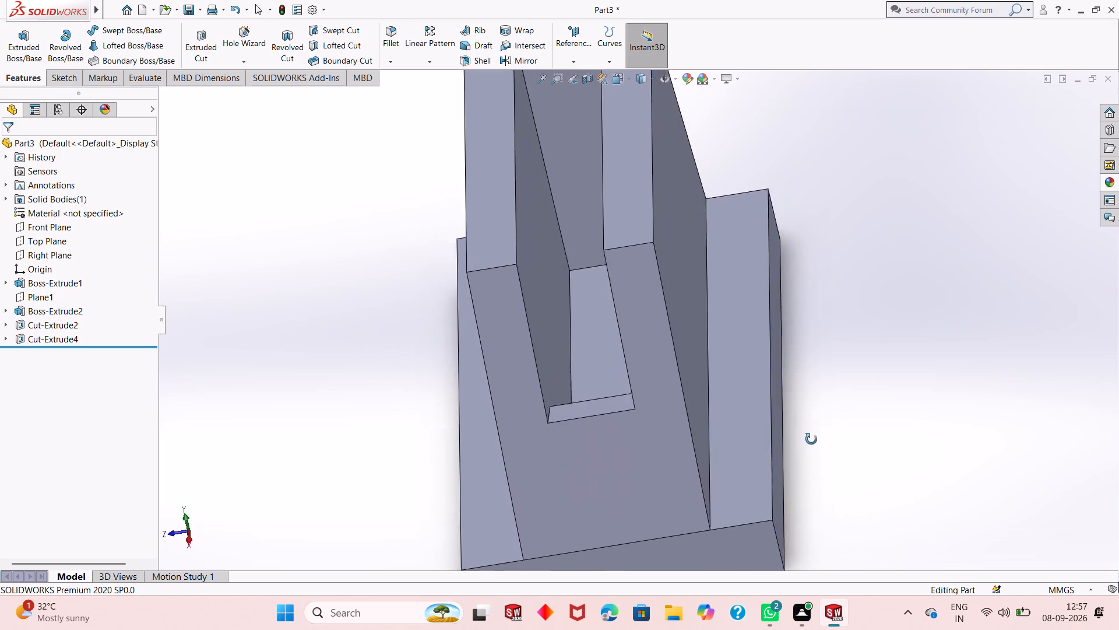
middle_click_drag(811, 439, 858, 357)
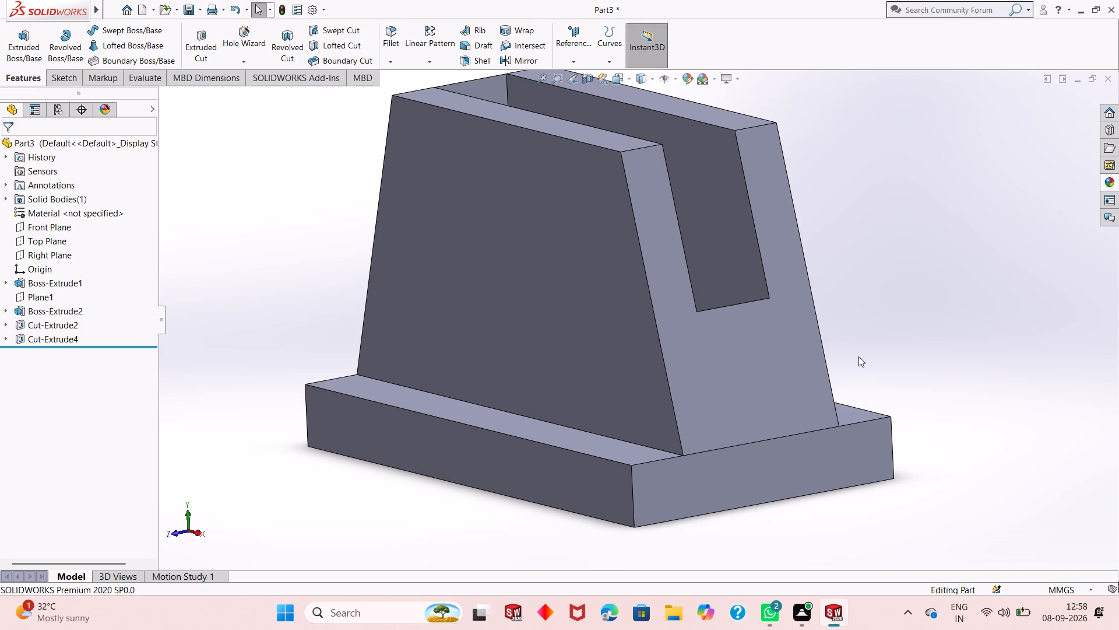
middle_click_drag(764, 317, 761, 335)
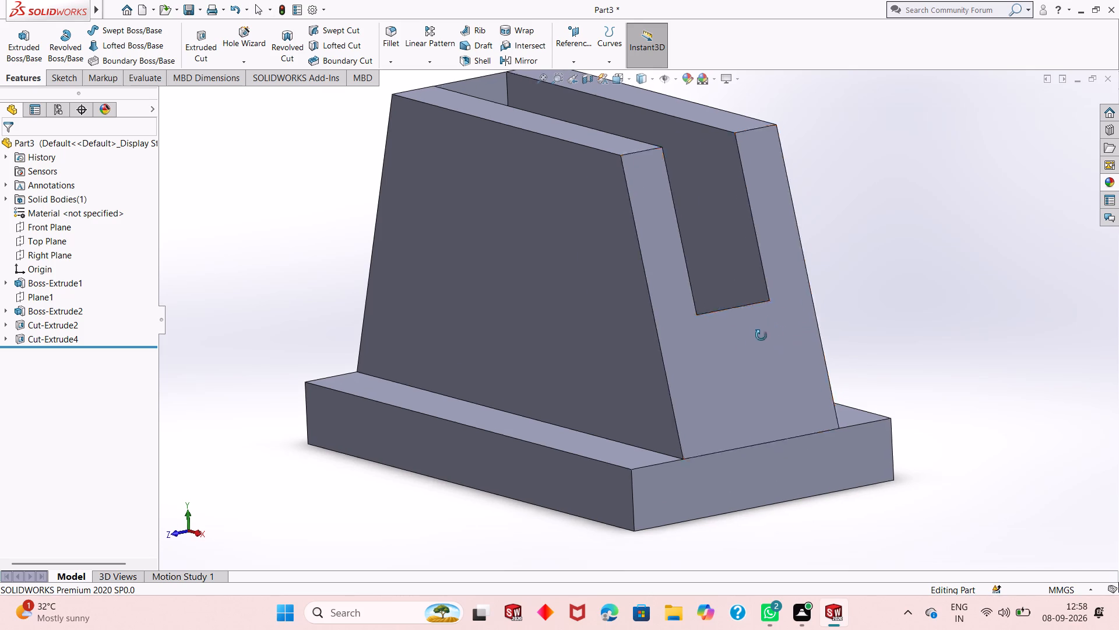
middle_click_drag(761, 335, 739, 414)
middle_click_drag(733, 432, 940, 331)
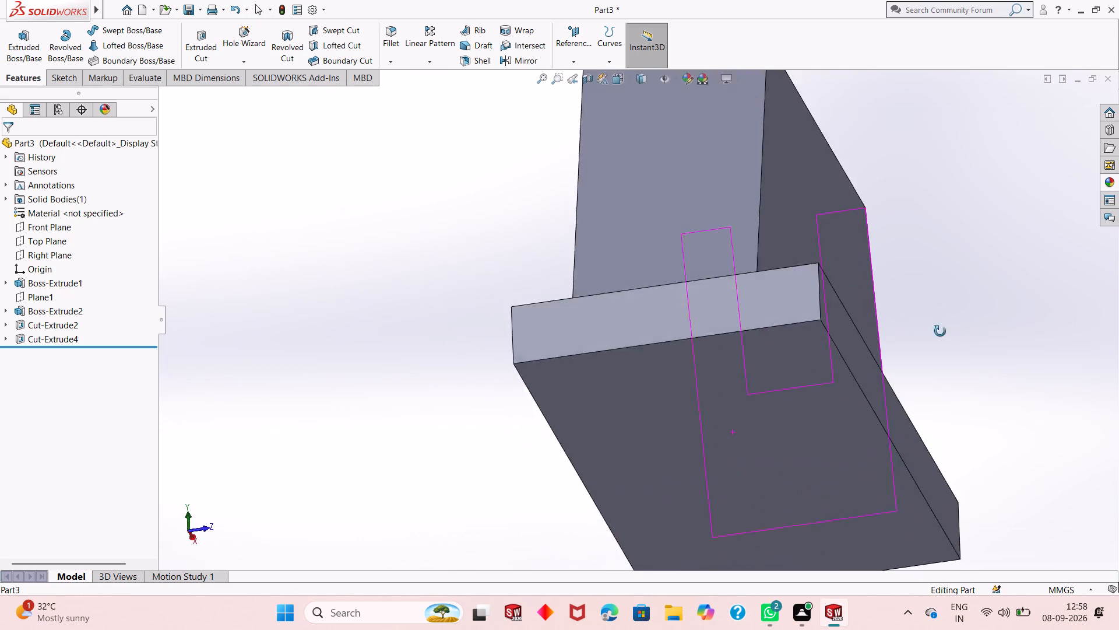
middle_click_drag(940, 331, 941, 386)
key("Escape")
left_click(733, 347)
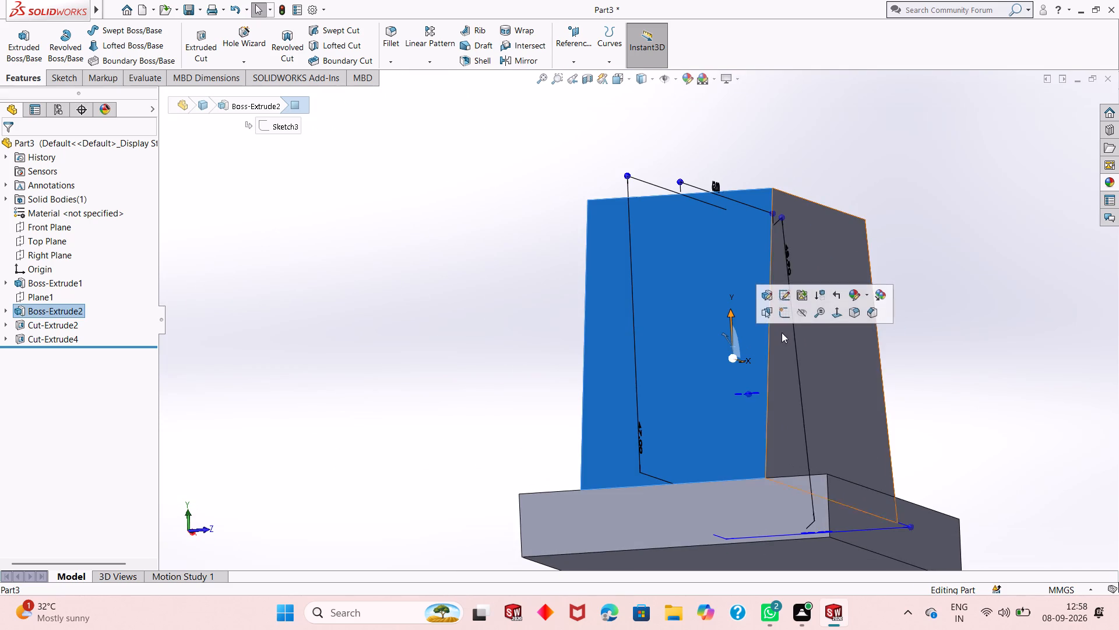
left_click(782, 318)
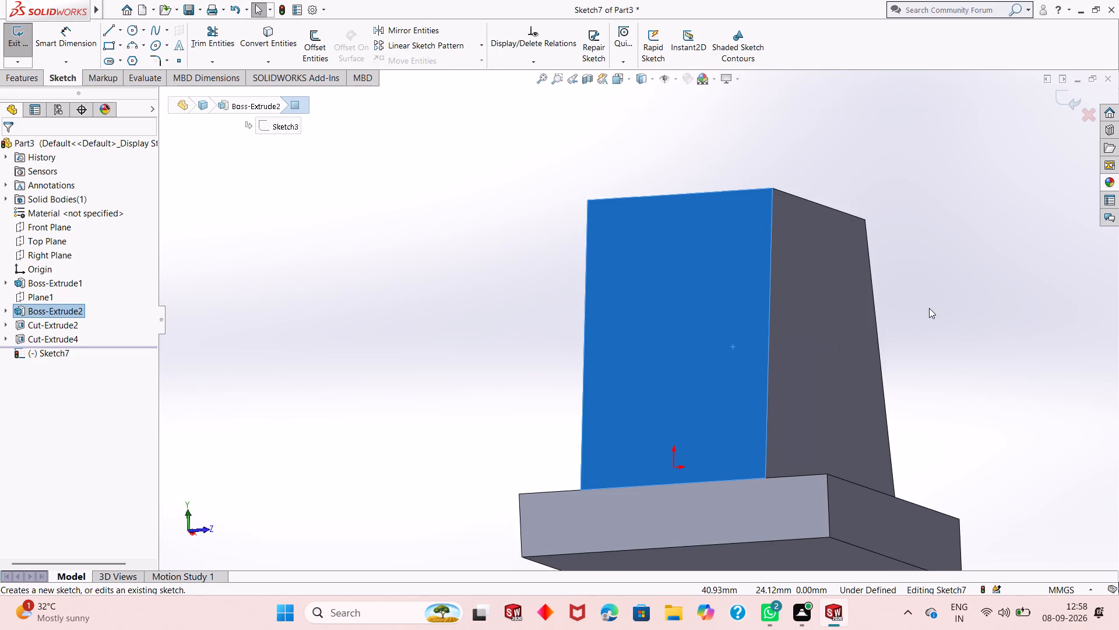
key("ctrl+8")
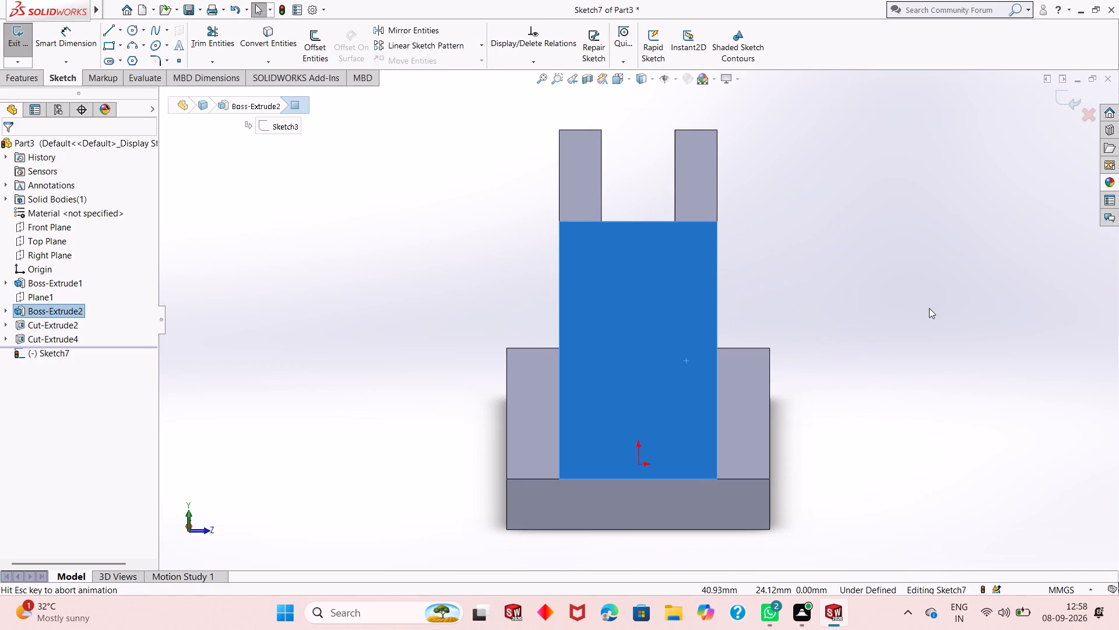
key("Escape")
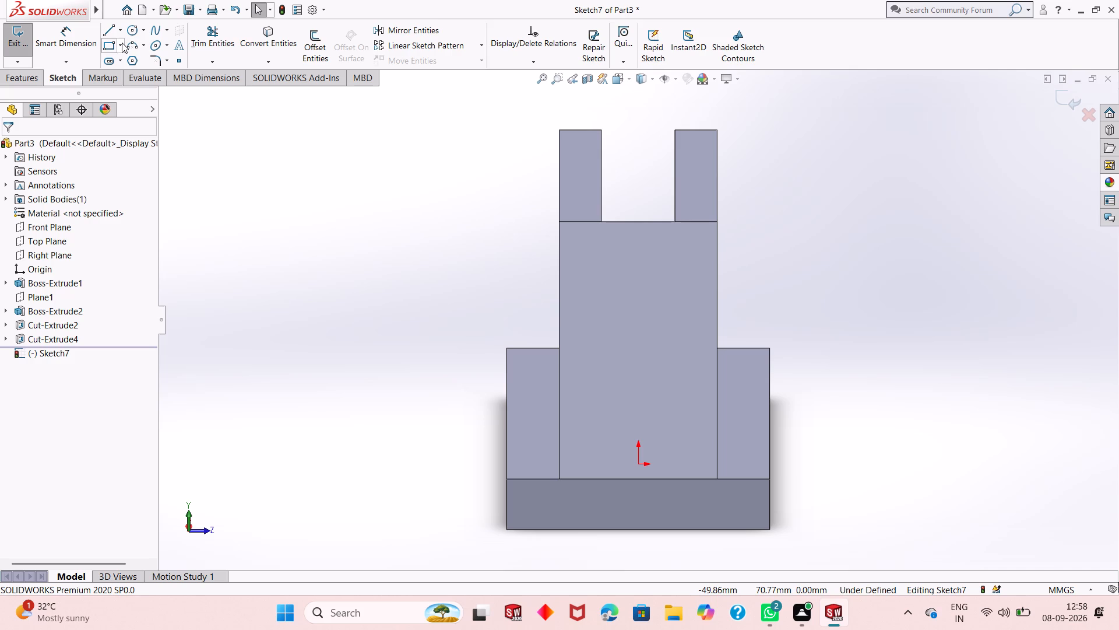
Draw a corner rectangle about 14 by 19.5 mm on this end face, directly below the slot opening.
left_click(107, 45)
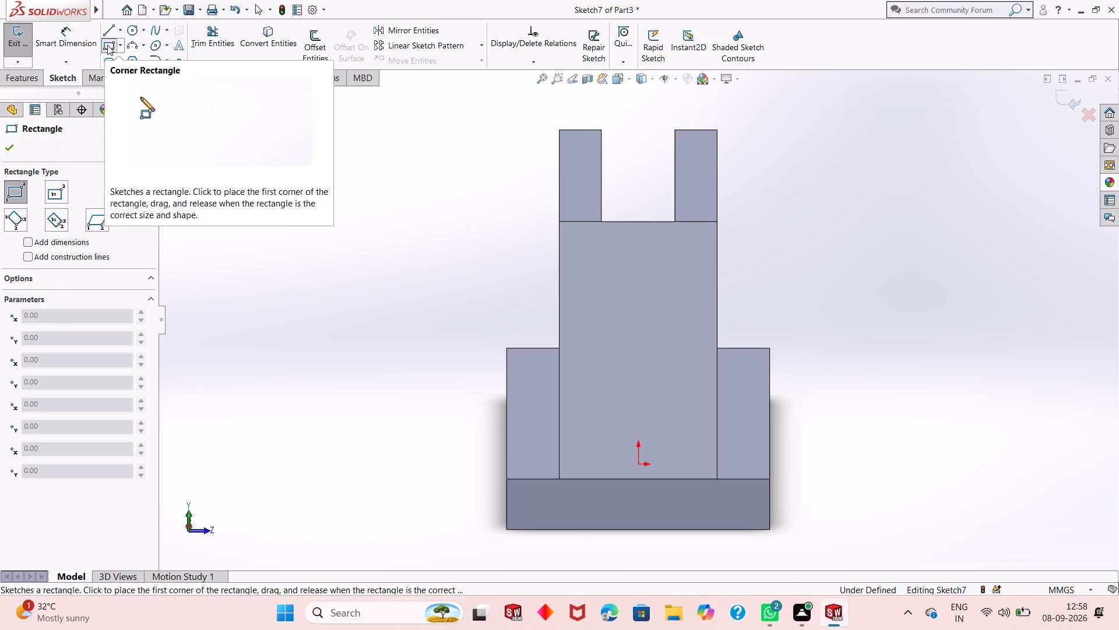
left_click(600, 222)
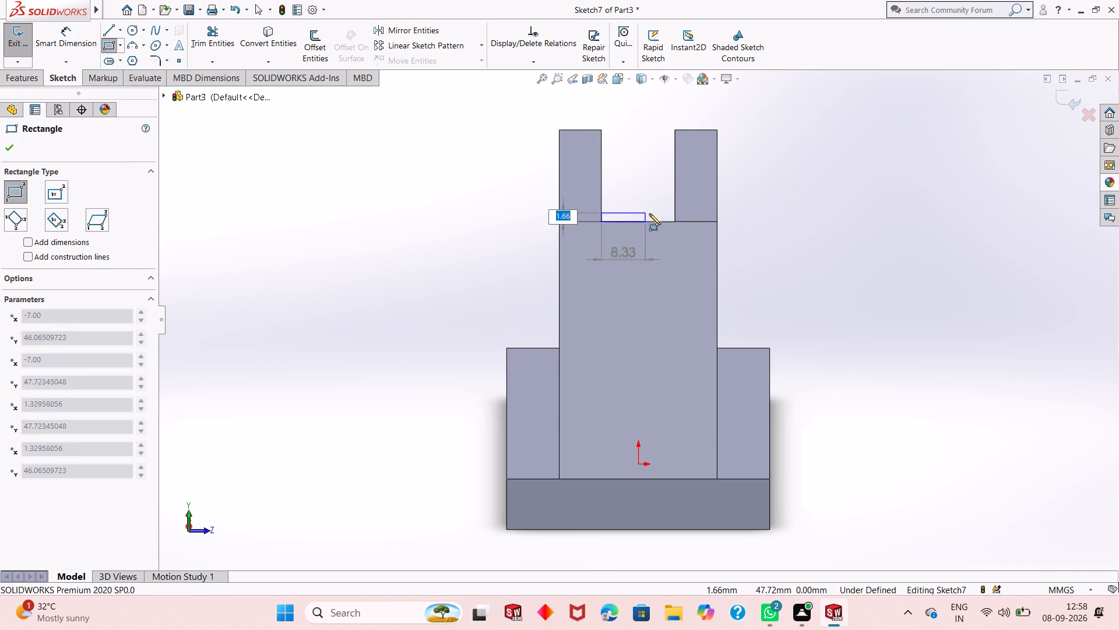
left_click(675, 324)
right_click(675, 324)
left_click(687, 335)
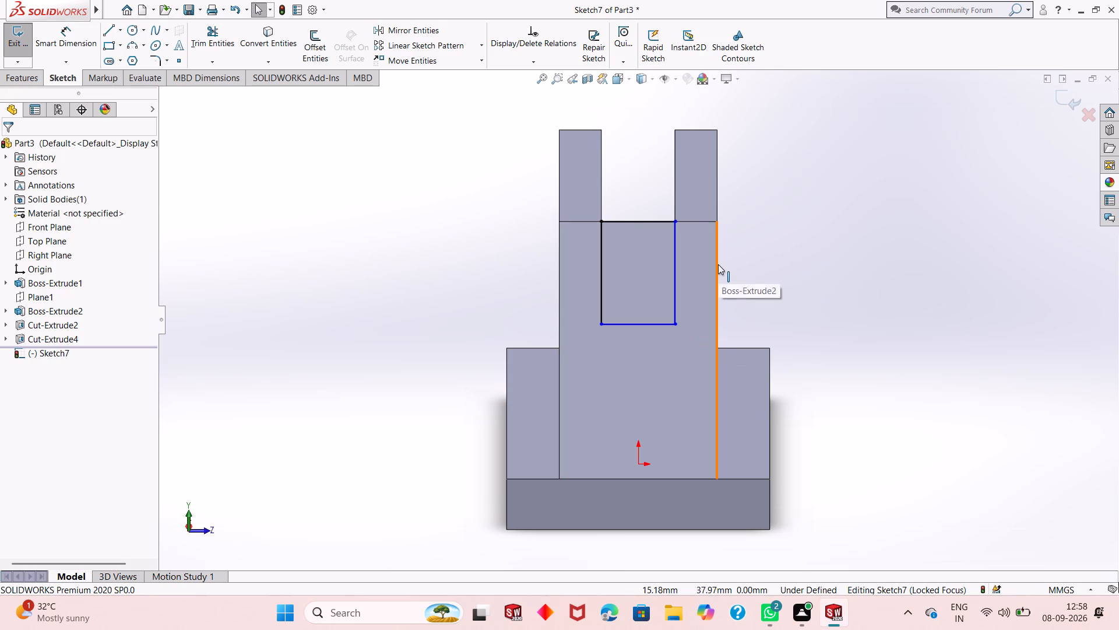
Dimension the vertical side of the new end-face rectangle to 27 mm.
left_click(675, 267)
key("Escape")
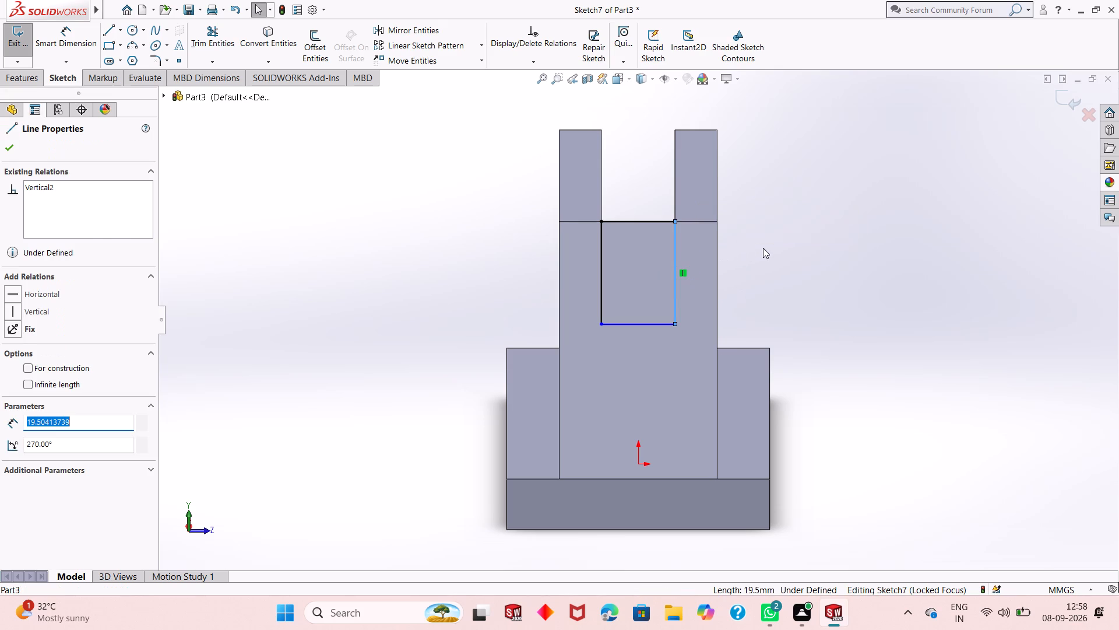
key("Escape")
key("Escape")
left_click(63, 45)
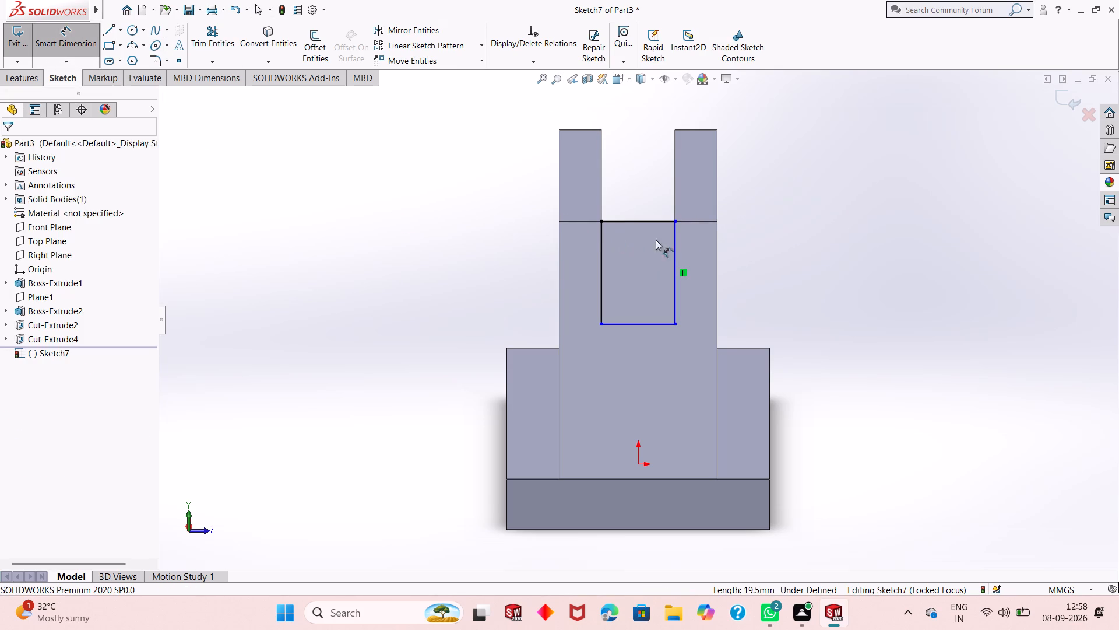
left_click(676, 237)
left_click(805, 237)
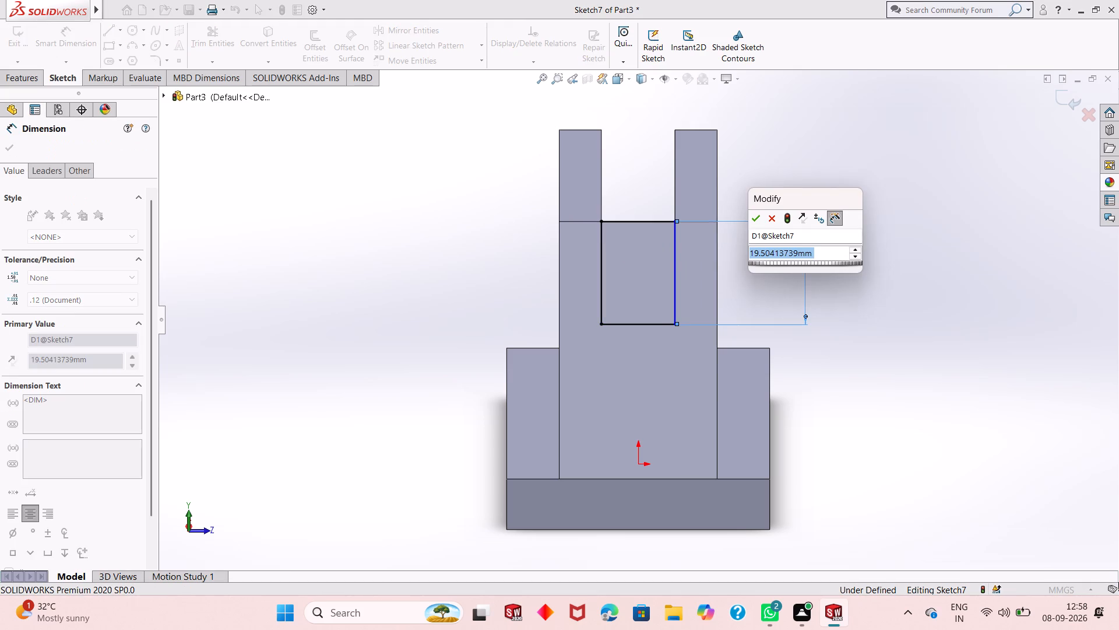
type("27")
key("Return")
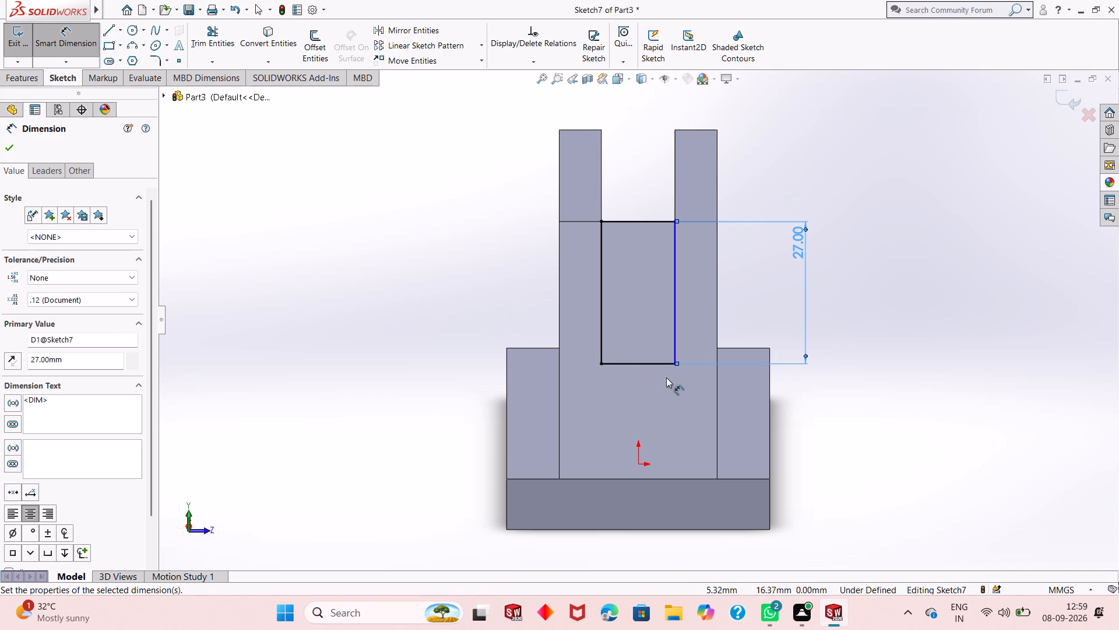
Dimension the lower side of the new end-face rectangle to 14 mm.
left_click(659, 362)
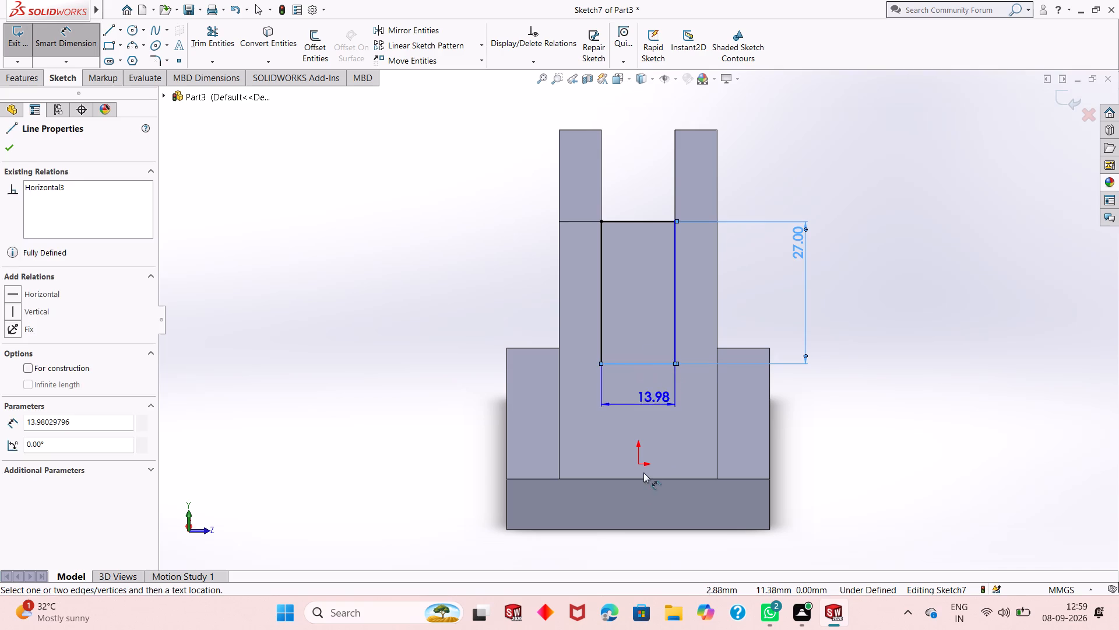
left_click(643, 499)
type("14")
key("Return")
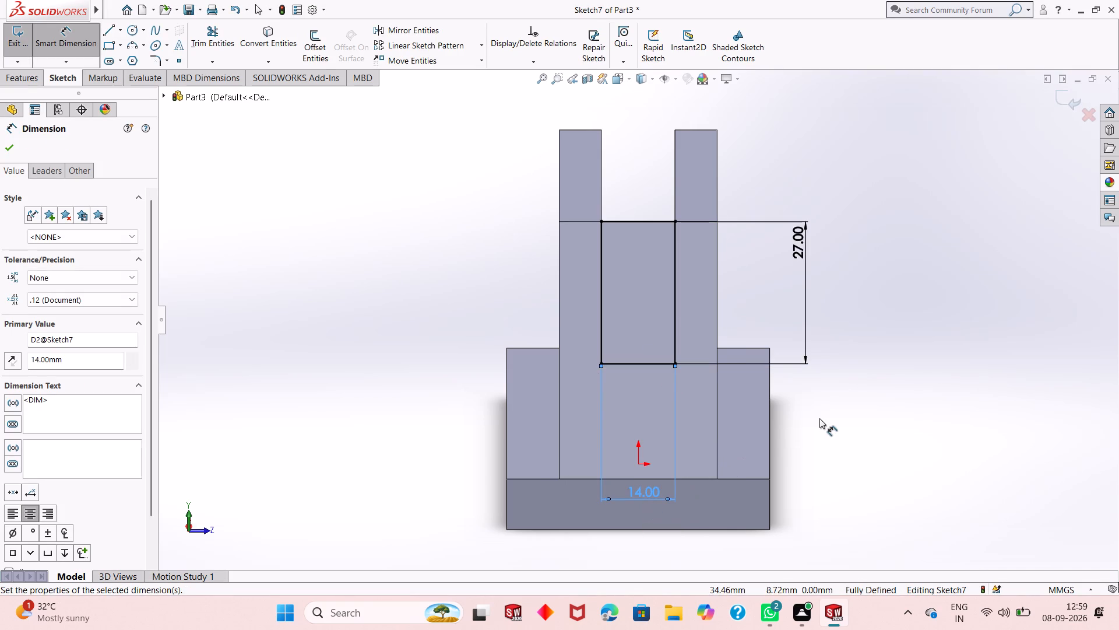
right_click(853, 382)
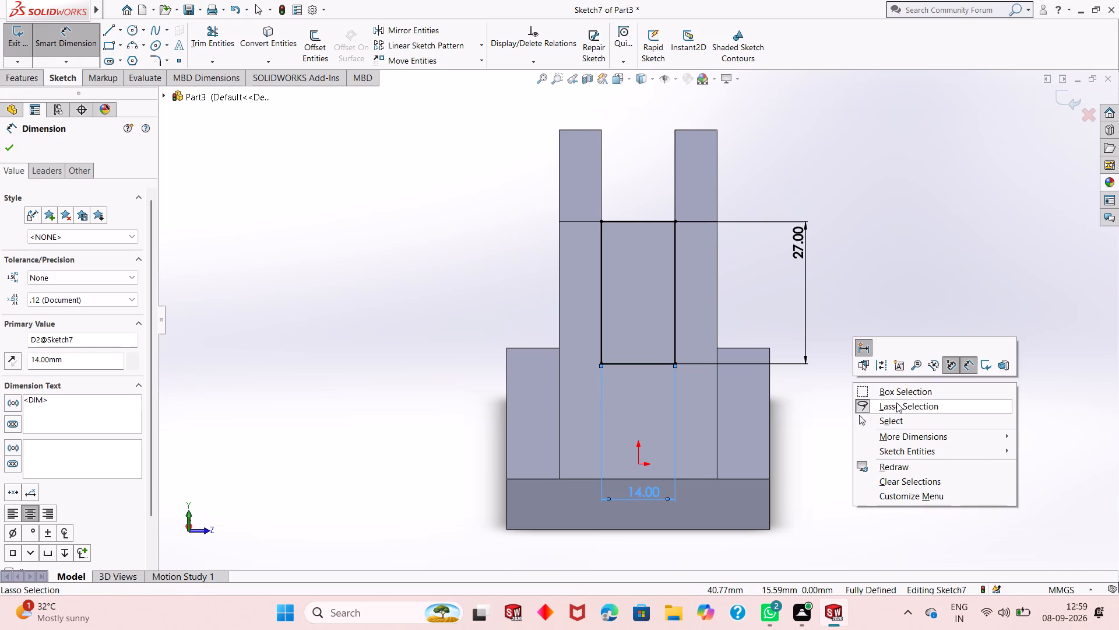
Cut the 14 by 27 mm end-face rectangle into the boss as a blind extruded cut 10 mm deep.
left_click(895, 421)
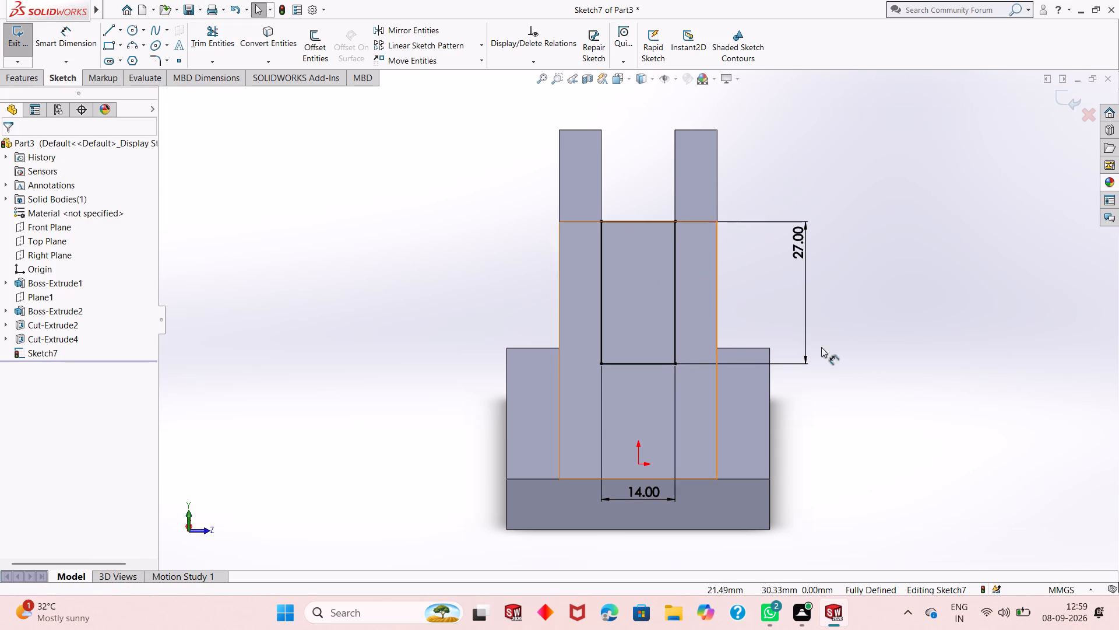
left_click(22, 79)
left_click(212, 26)
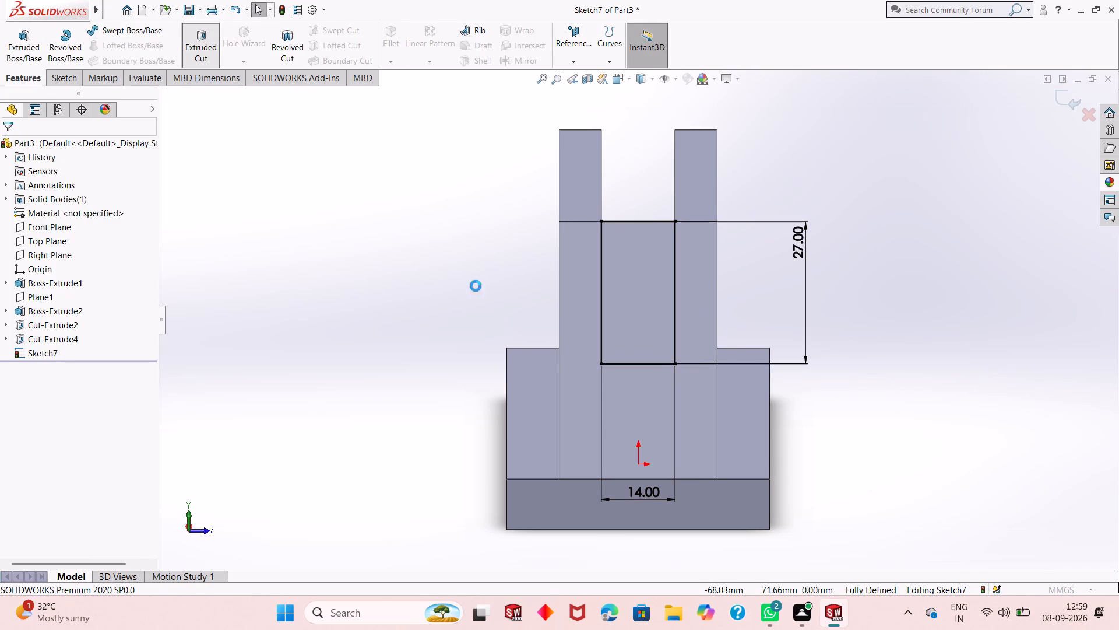
left_click(6, 146)
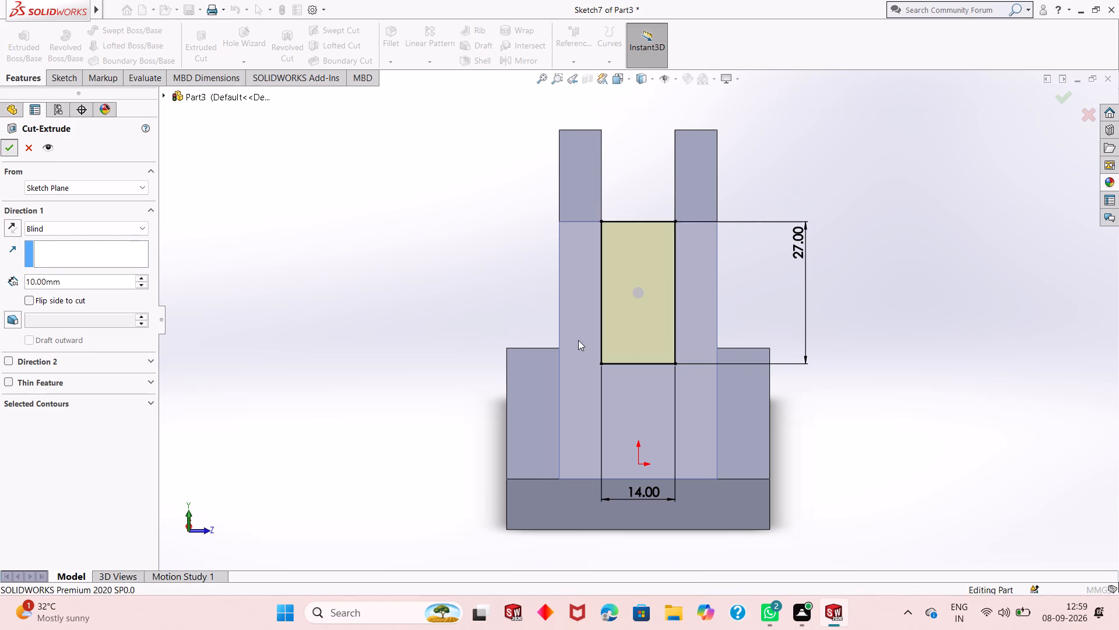
left_click(903, 370)
Examine the slot and the openings on both end faces from several angles.
middle_click_drag(847, 398, 865, 421)
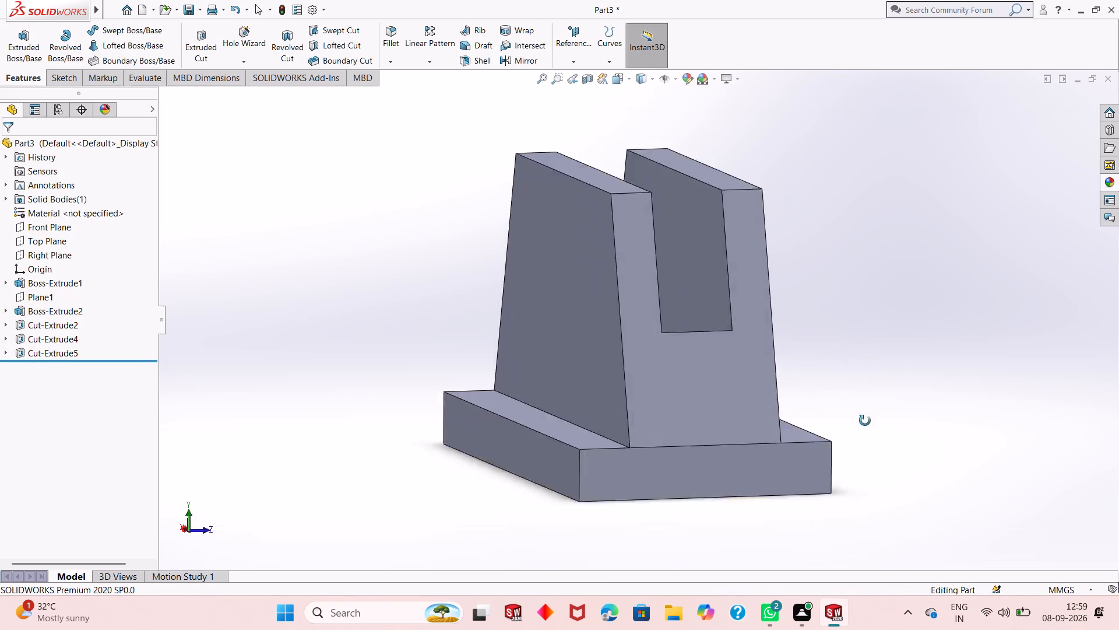
middle_click_drag(865, 421, 835, 500)
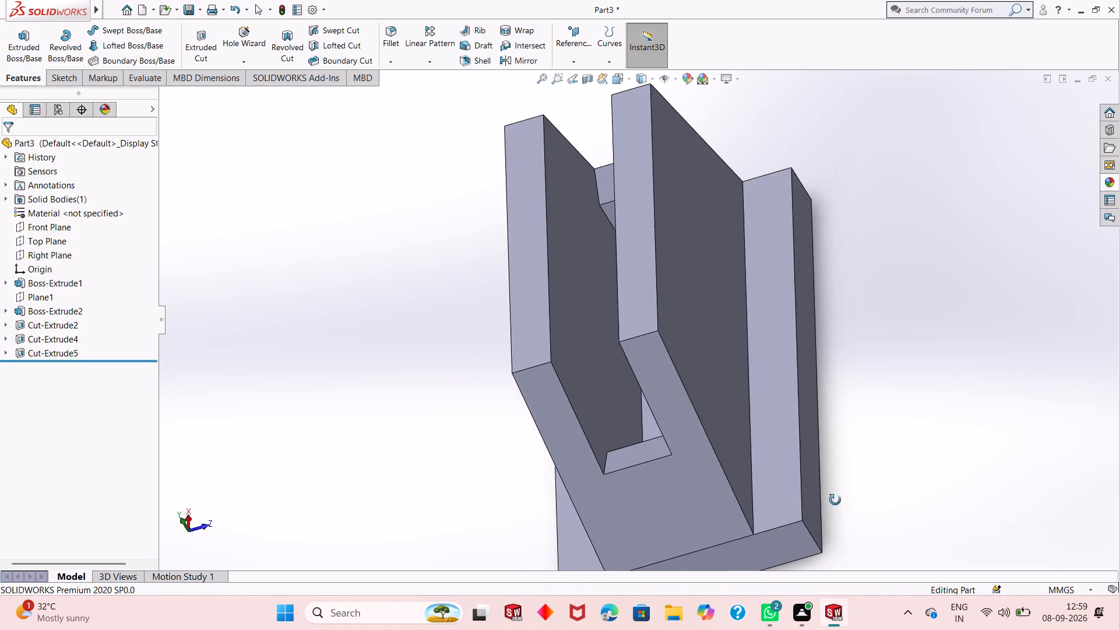
middle_click_drag(835, 500, 916, 366)
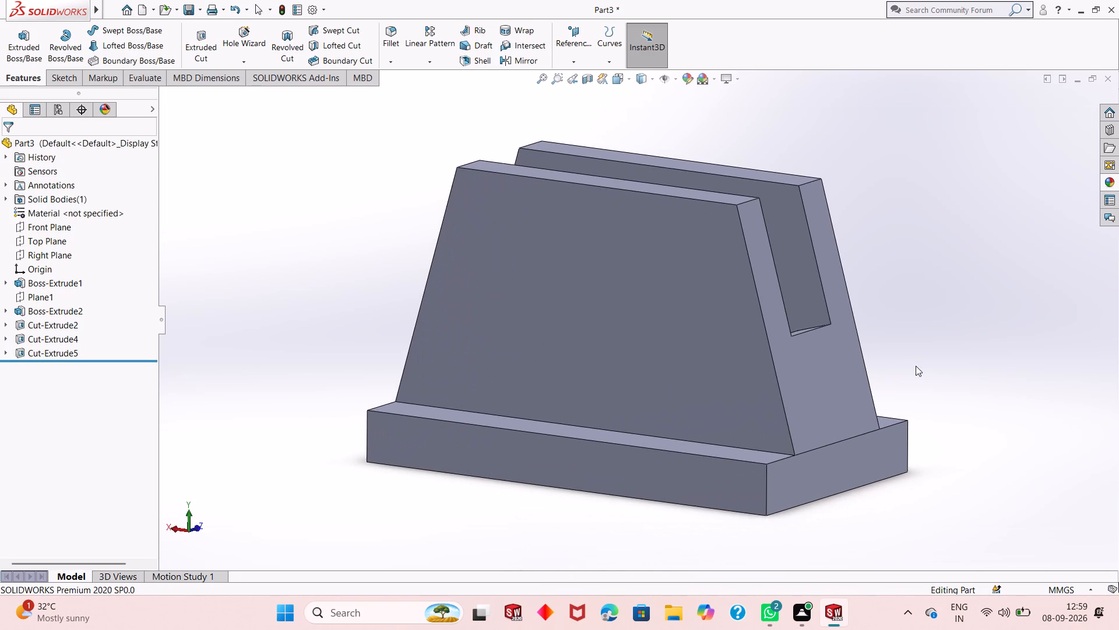
middle_click_drag(921, 366, 919, 369)
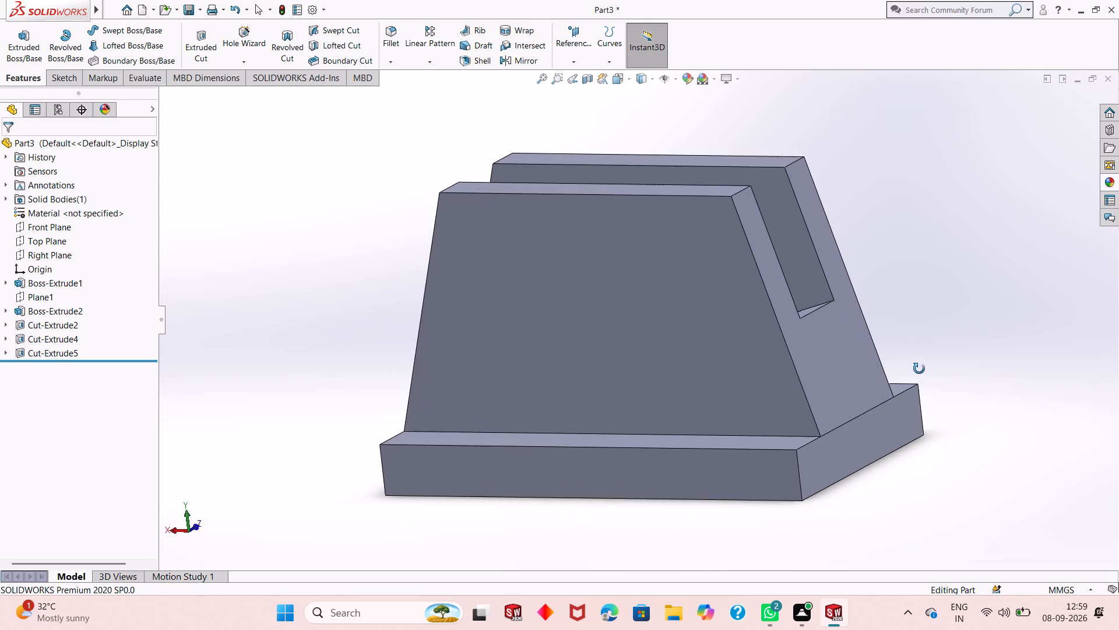
middle_click_drag(919, 369, 942, 367)
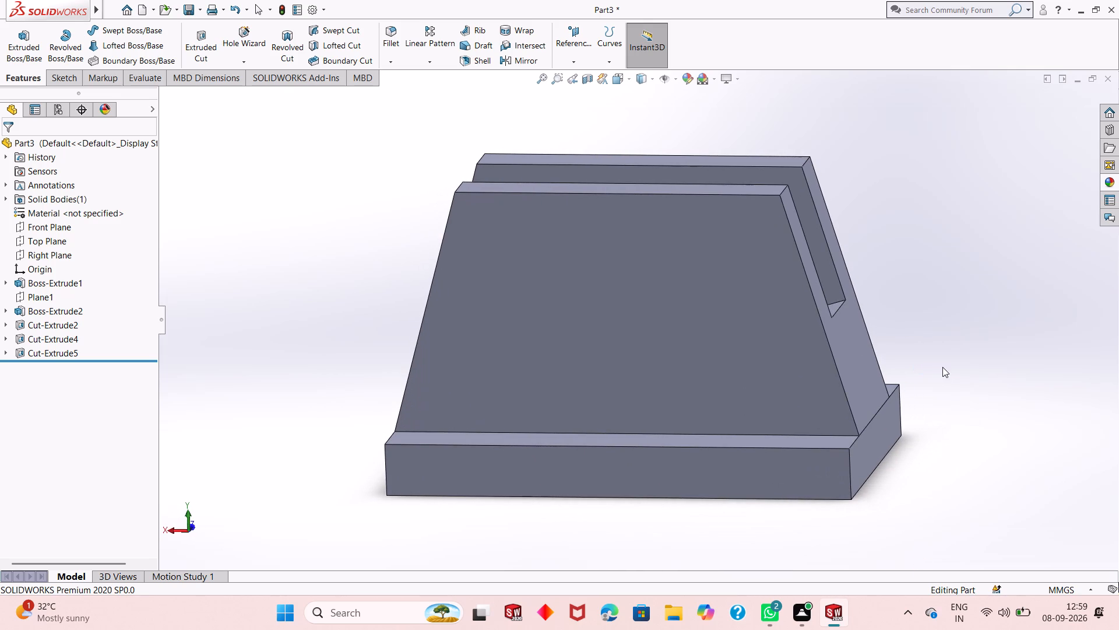
middle_click_drag(848, 293, 855, 297)
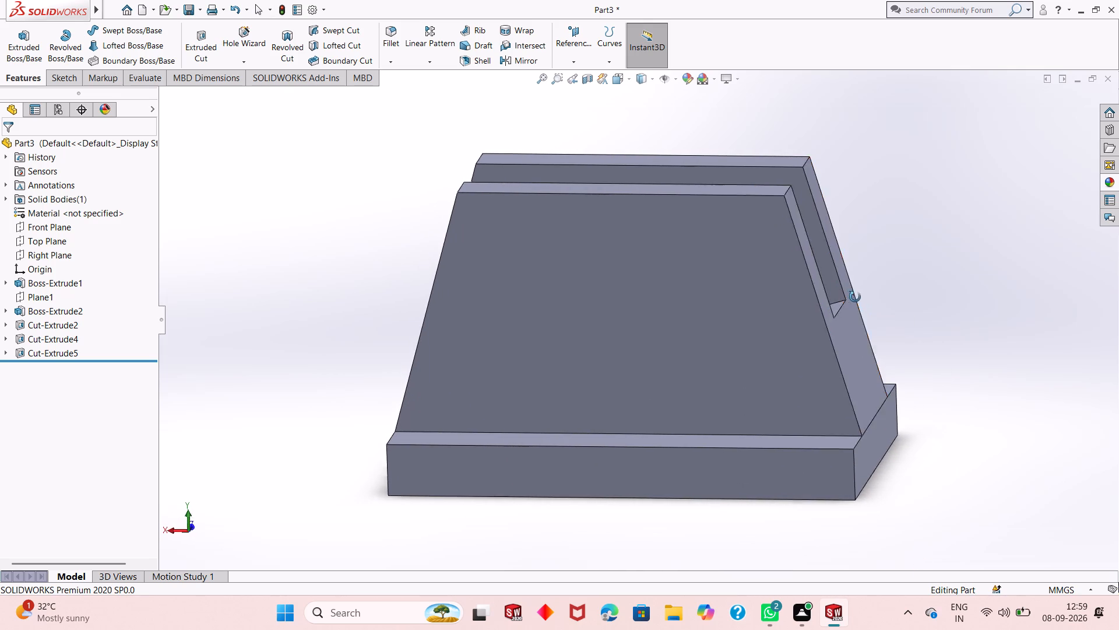
middle_click_drag(855, 297, 895, 475)
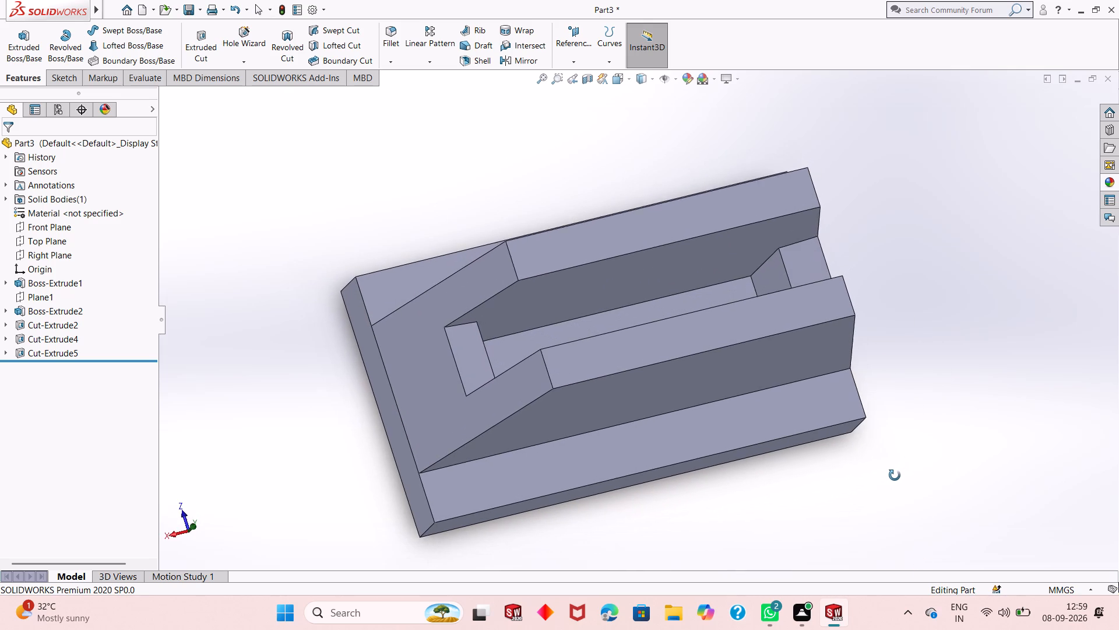
middle_click_drag(895, 475, 872, 476)
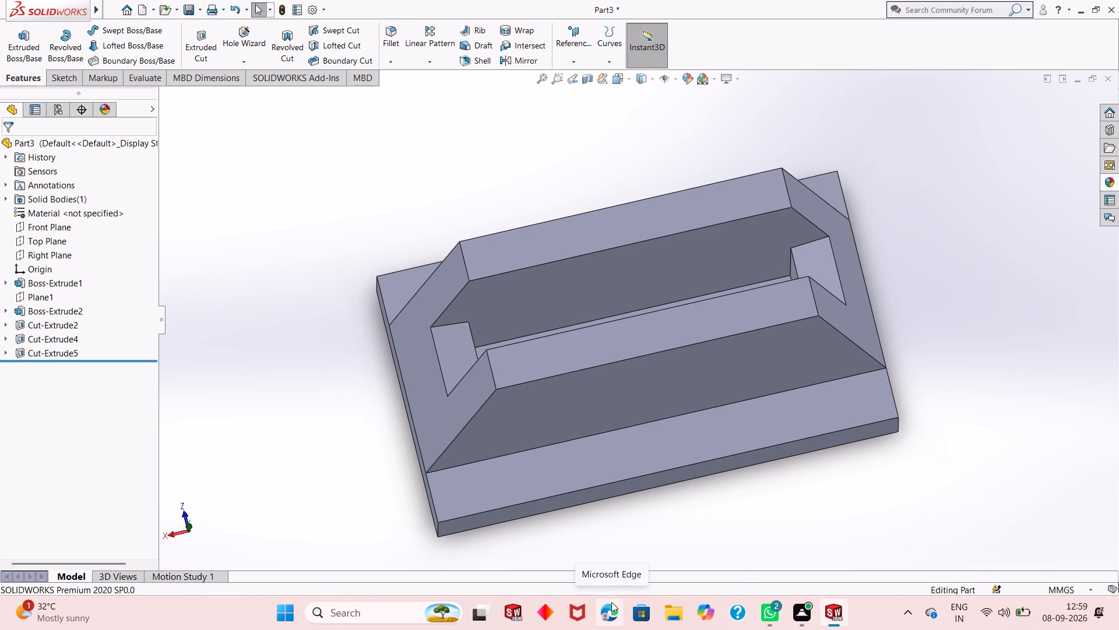
Start a sketch on the boss's large trapezoidal side face and view it square-on.
middle_click_drag(611, 602, 563, 433)
middle_click_drag(727, 530, 697, 357)
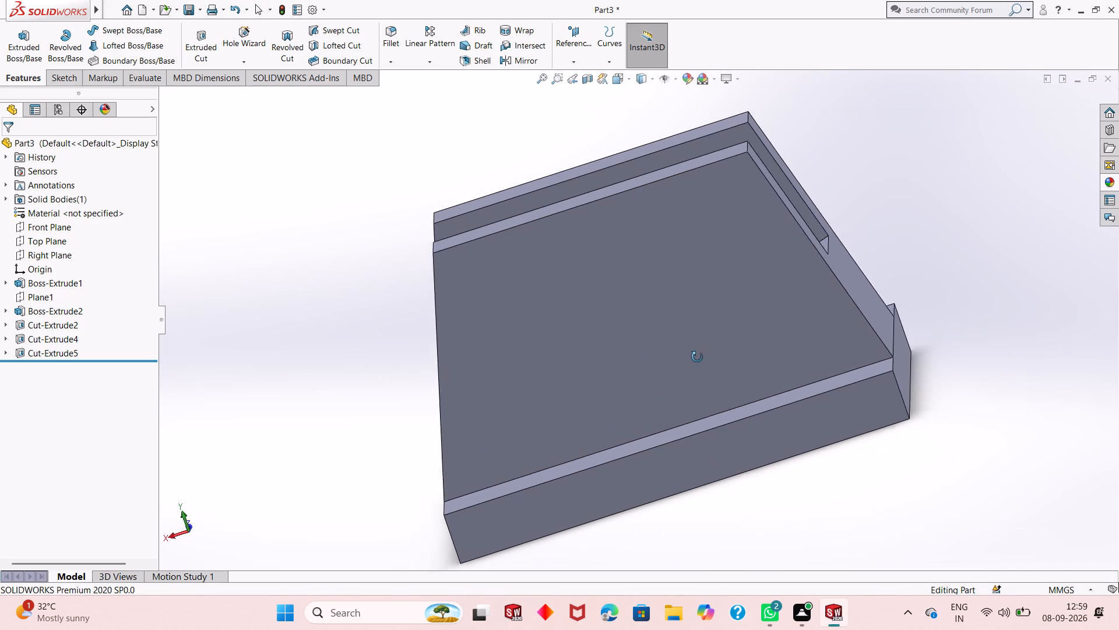
middle_click_drag(697, 357, 700, 347)
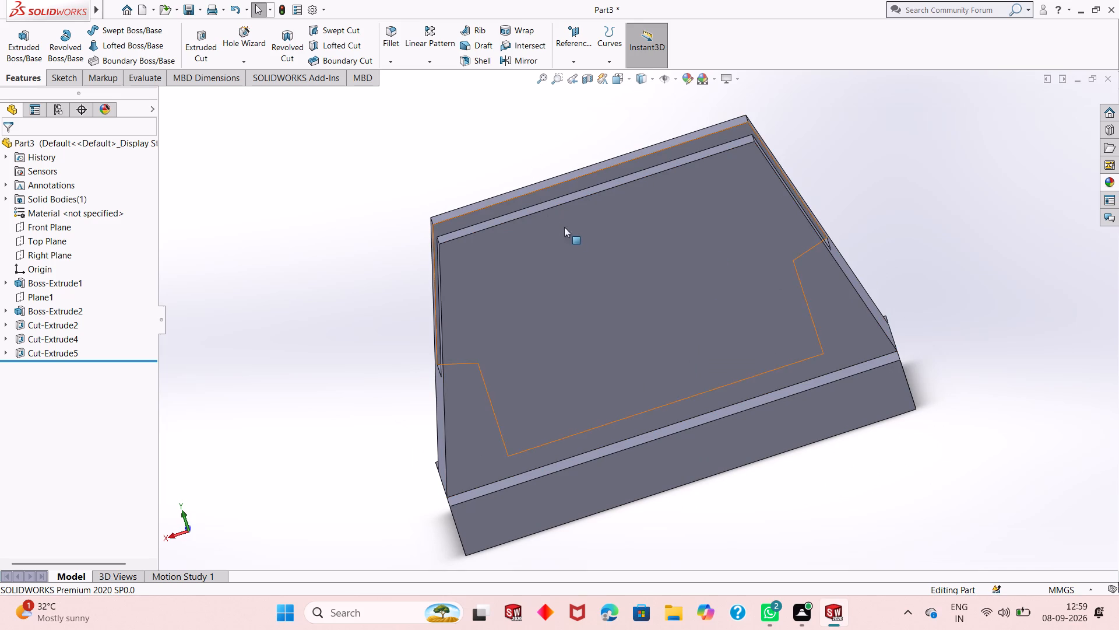
left_click(642, 294)
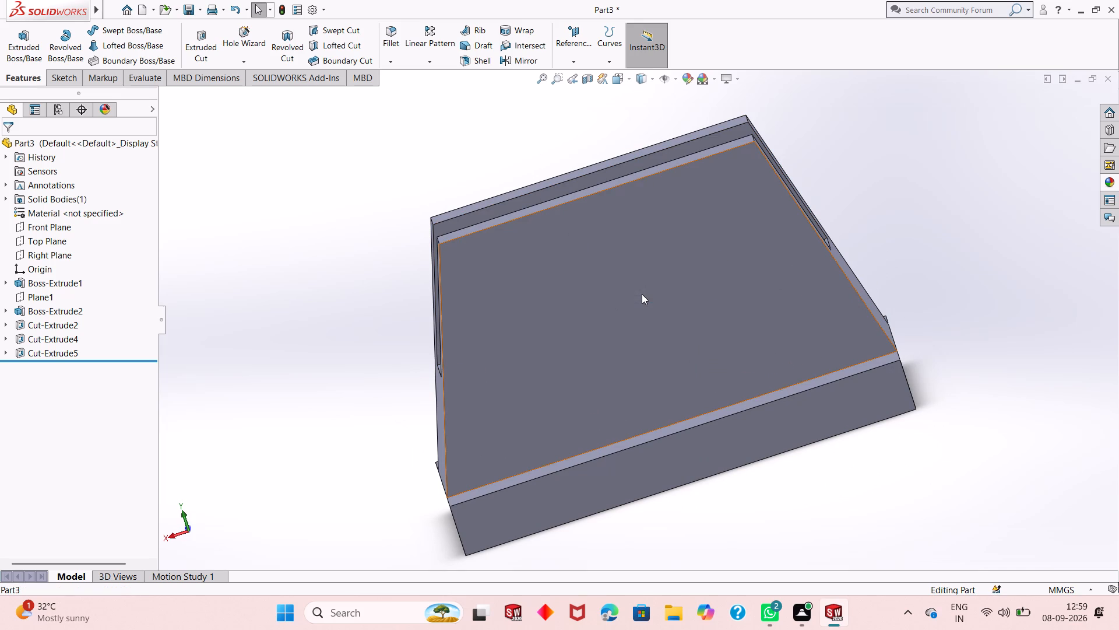
left_click(699, 263)
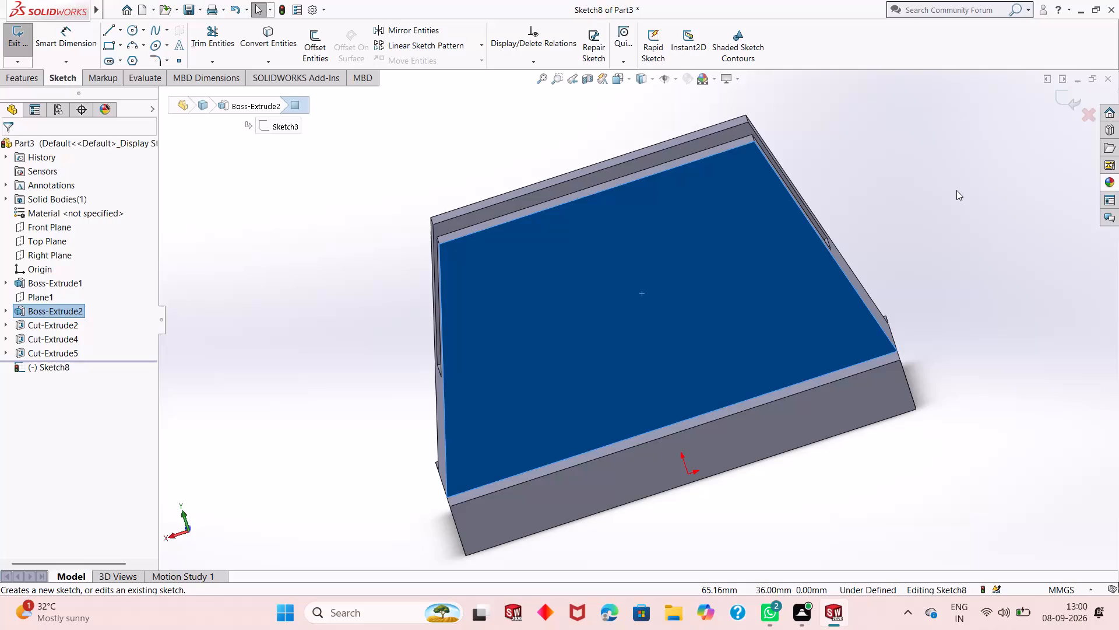
key("ctrl+8")
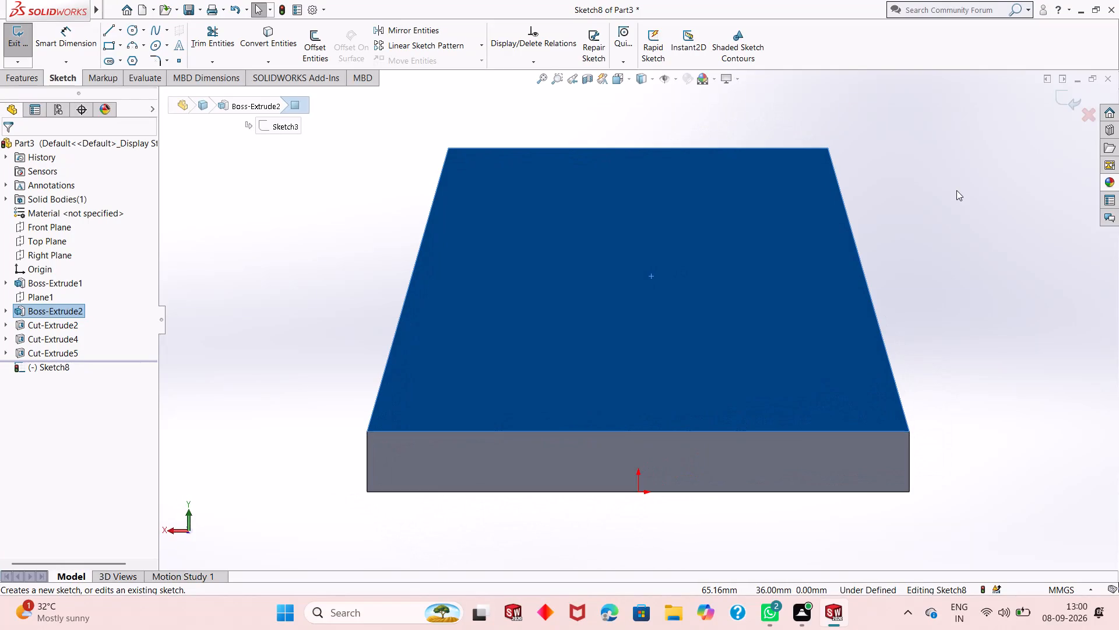
key("Escape")
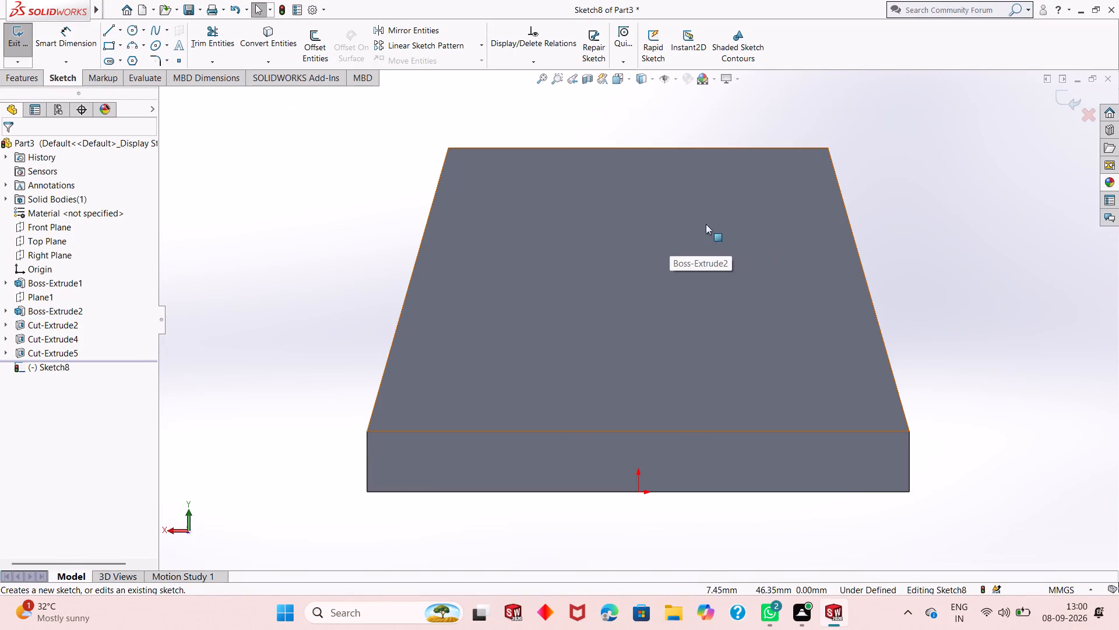
Draw a circle about 28 mm in diameter on the side face, centred about 46.6 mm directly above the origin.
scroll(645, 131, "up", 1)
scroll(674, 219, "down", 1)
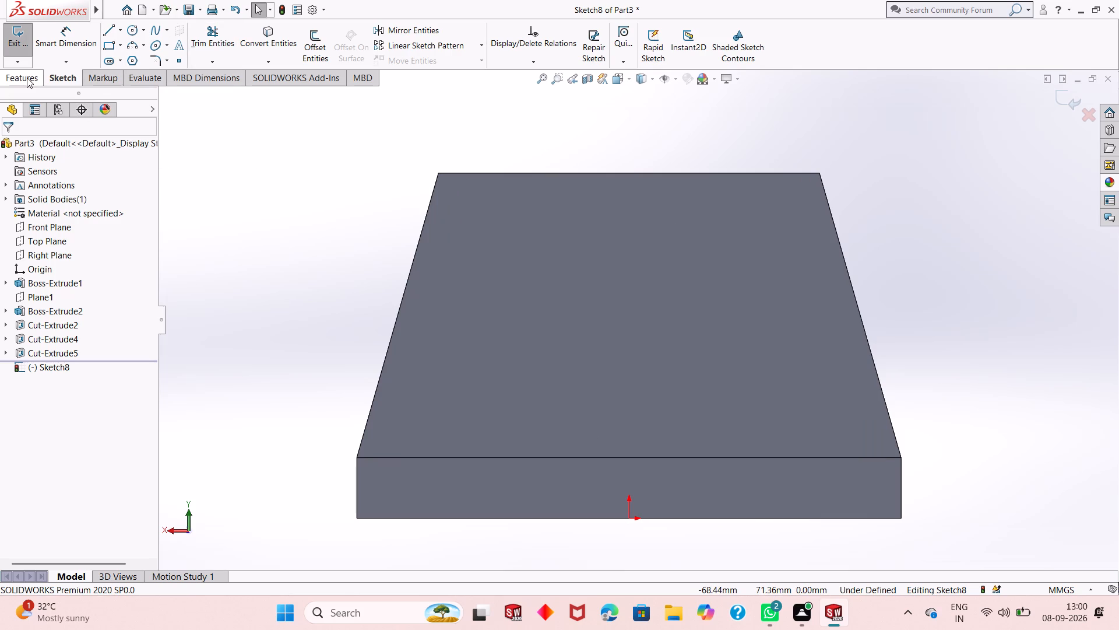
left_click(132, 29)
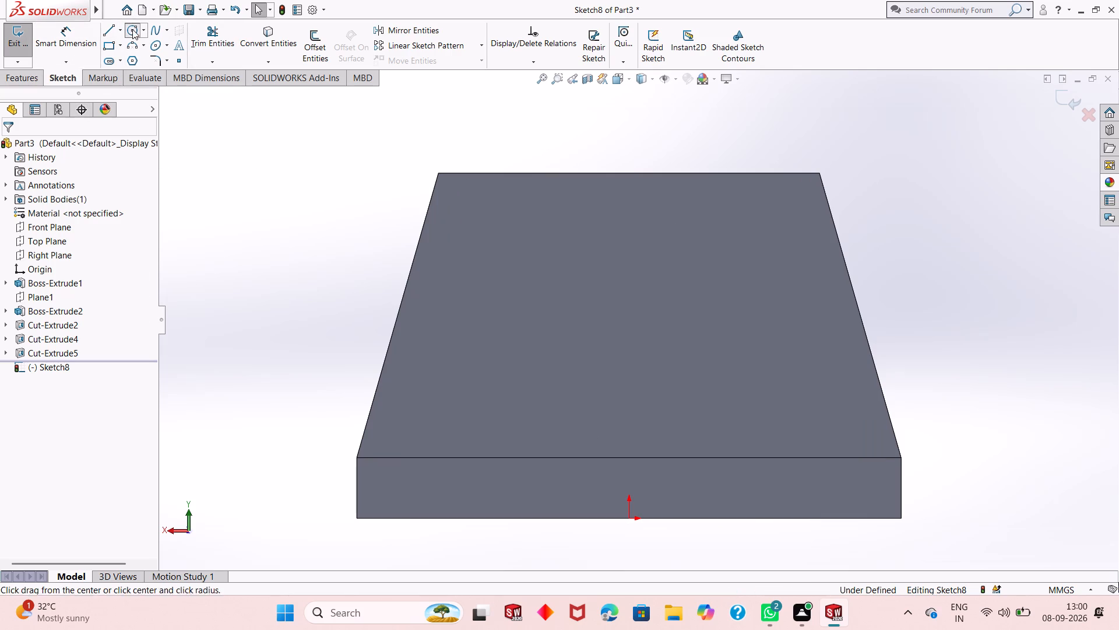
left_click(627, 236)
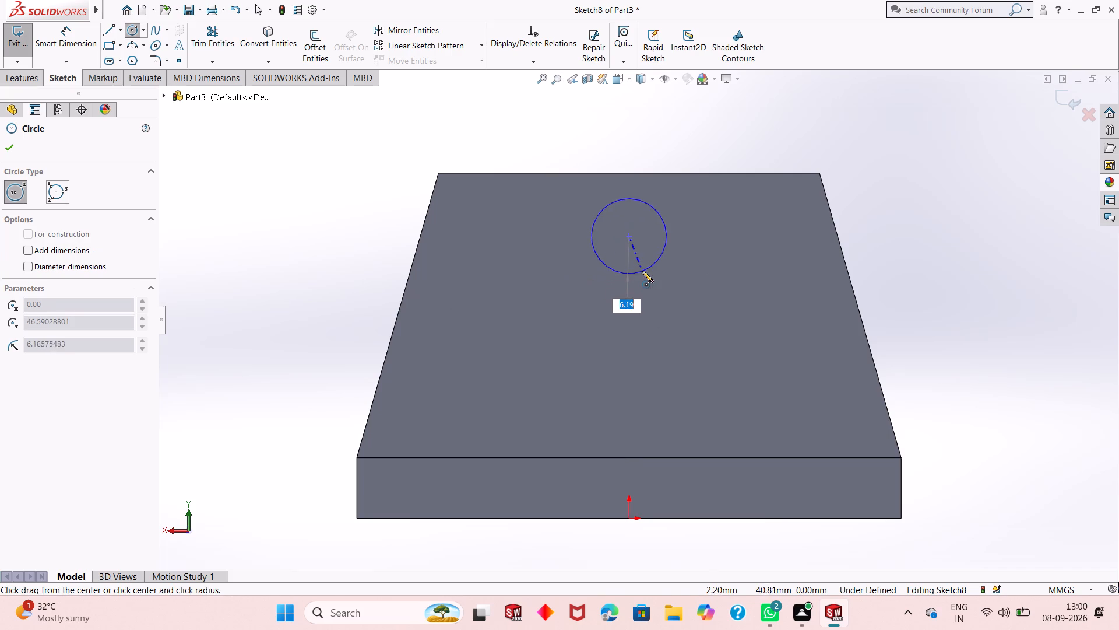
left_click(650, 318)
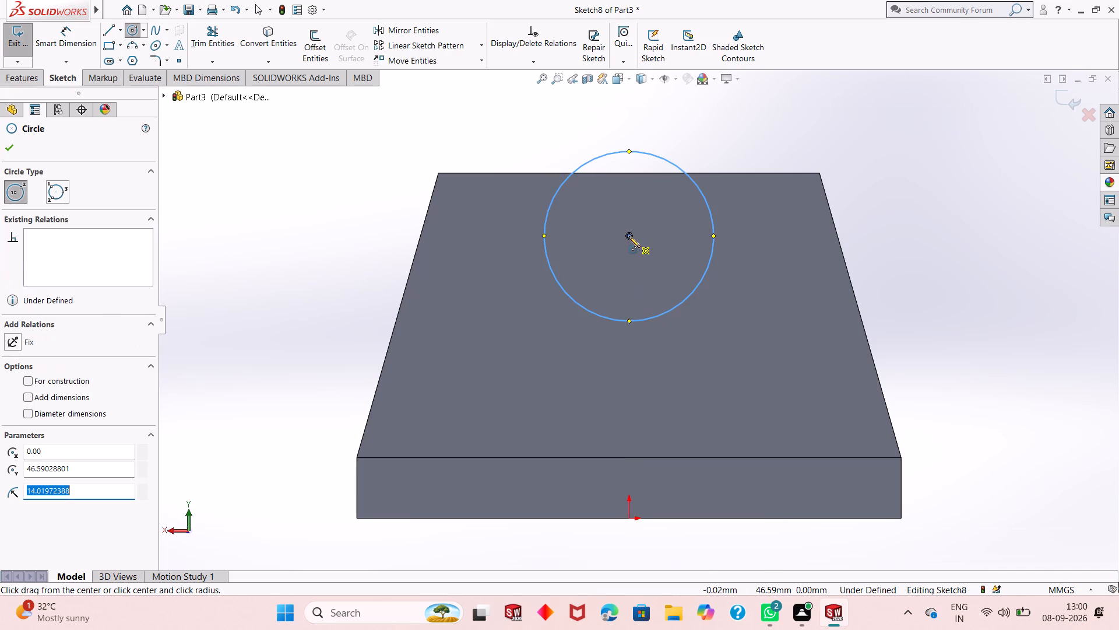
left_click(629, 236)
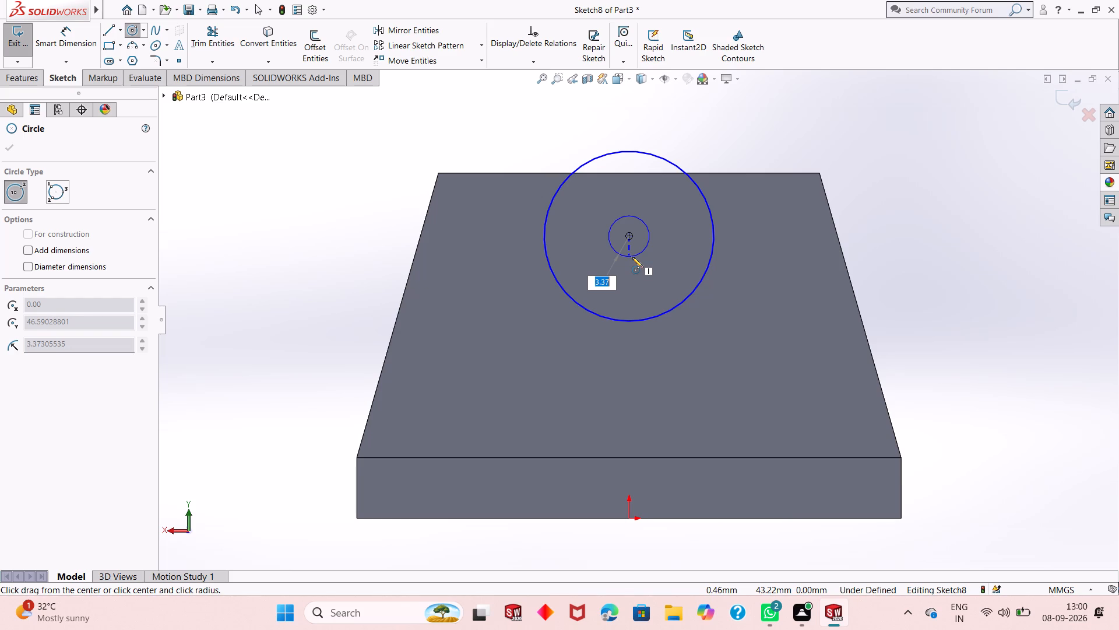
key("Escape")
key("Escape")
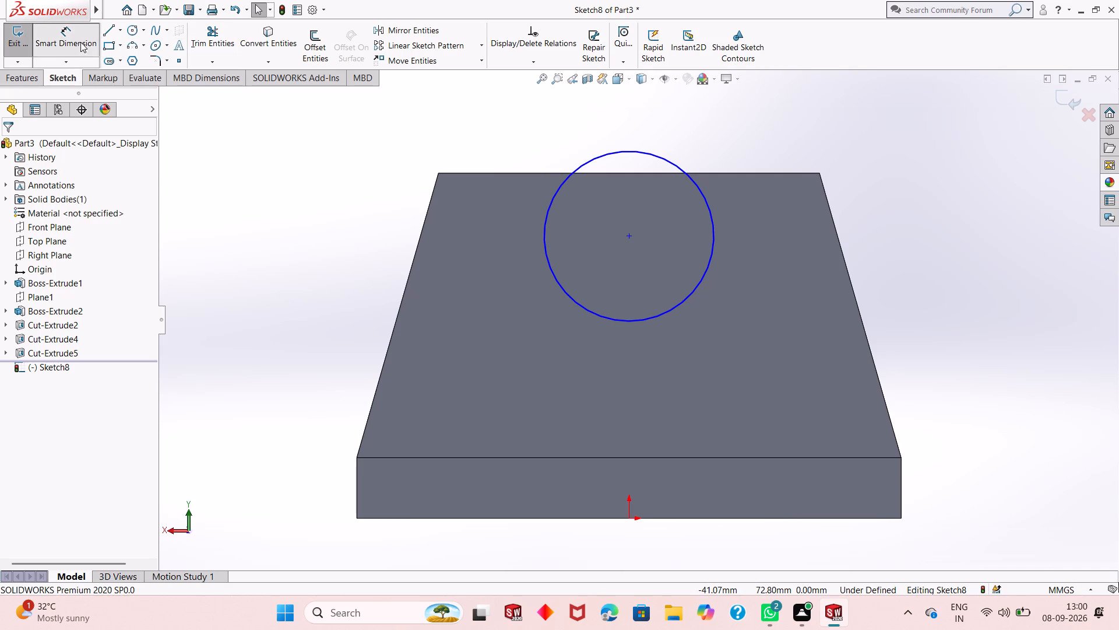
Dimension the circle's diameter to 33 mm.
left_click(81, 42)
left_click(636, 150)
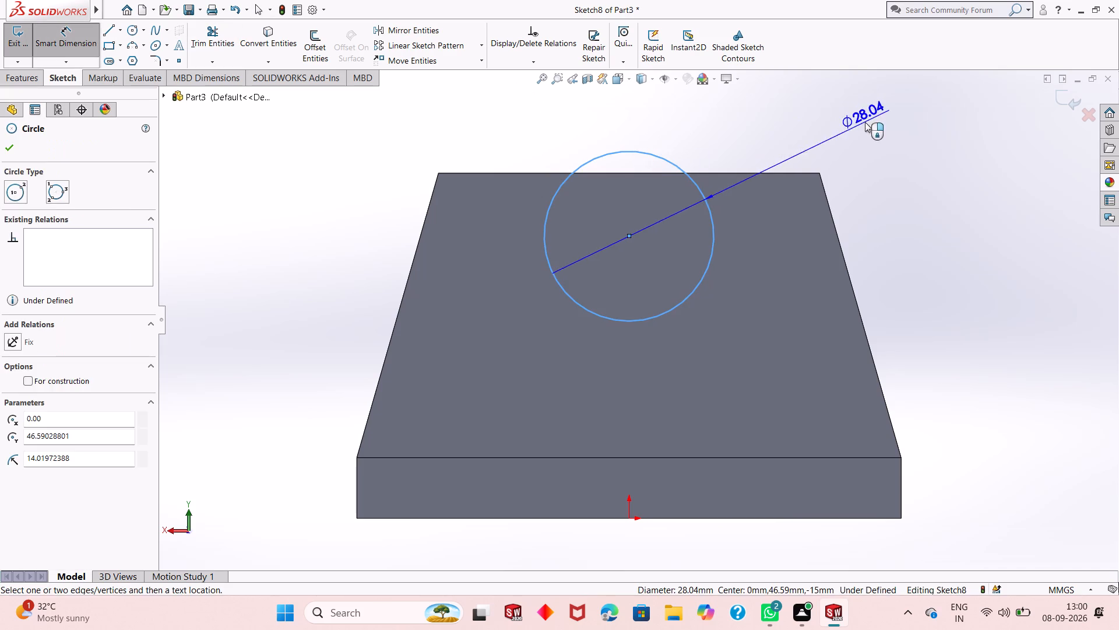
left_click(893, 143)
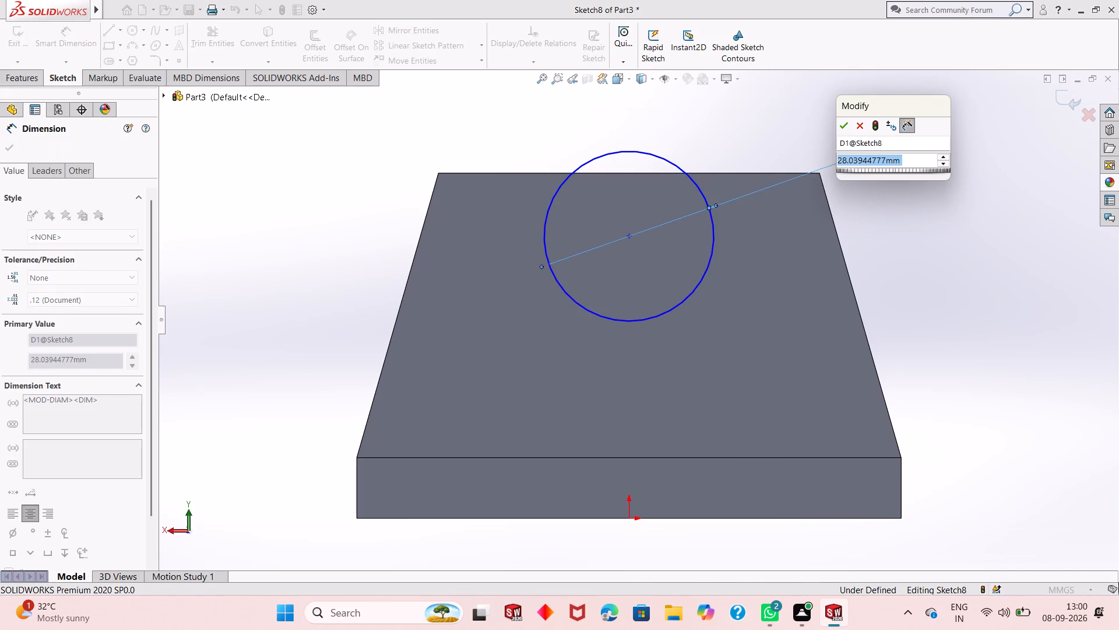
type("33")
key("Return")
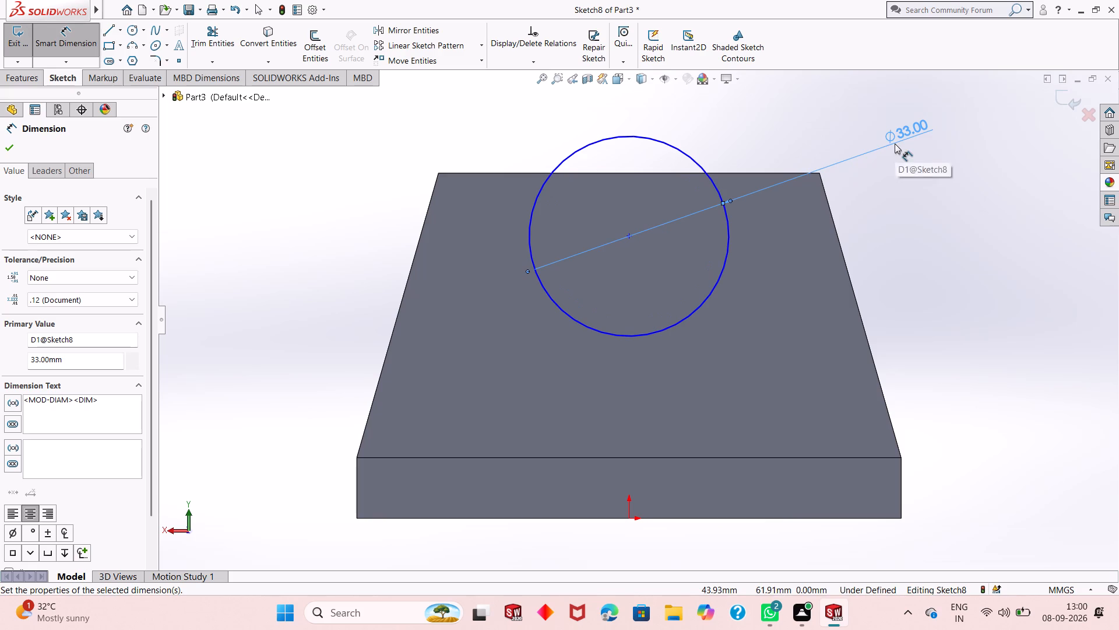
Dimension the vertical distance from the origin to the circle's centre to 43 mm.
left_click(628, 235)
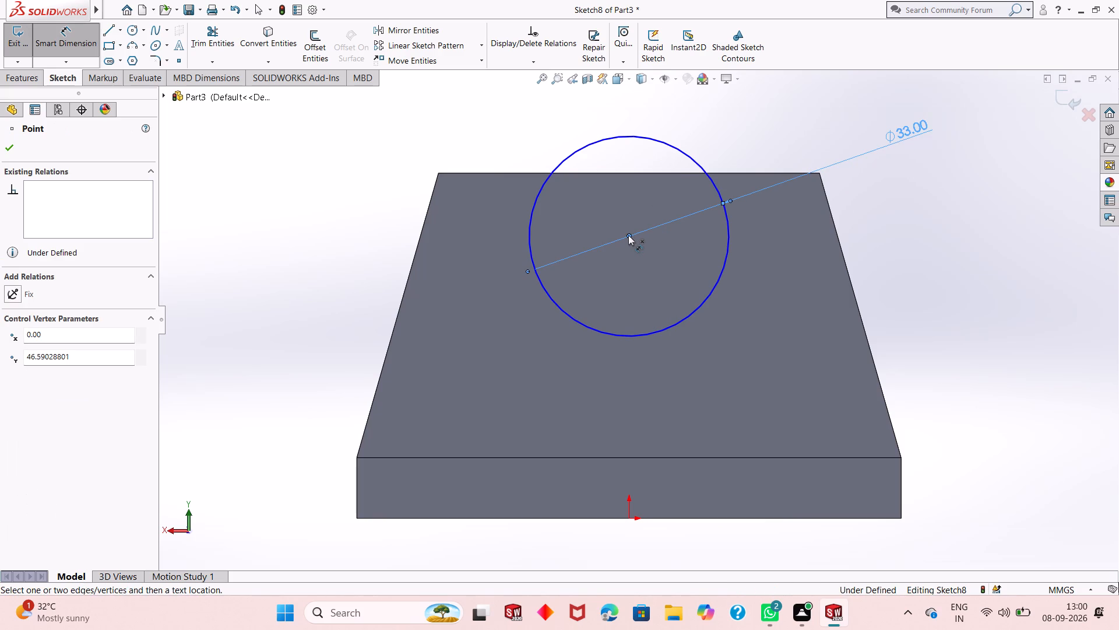
left_click(631, 520)
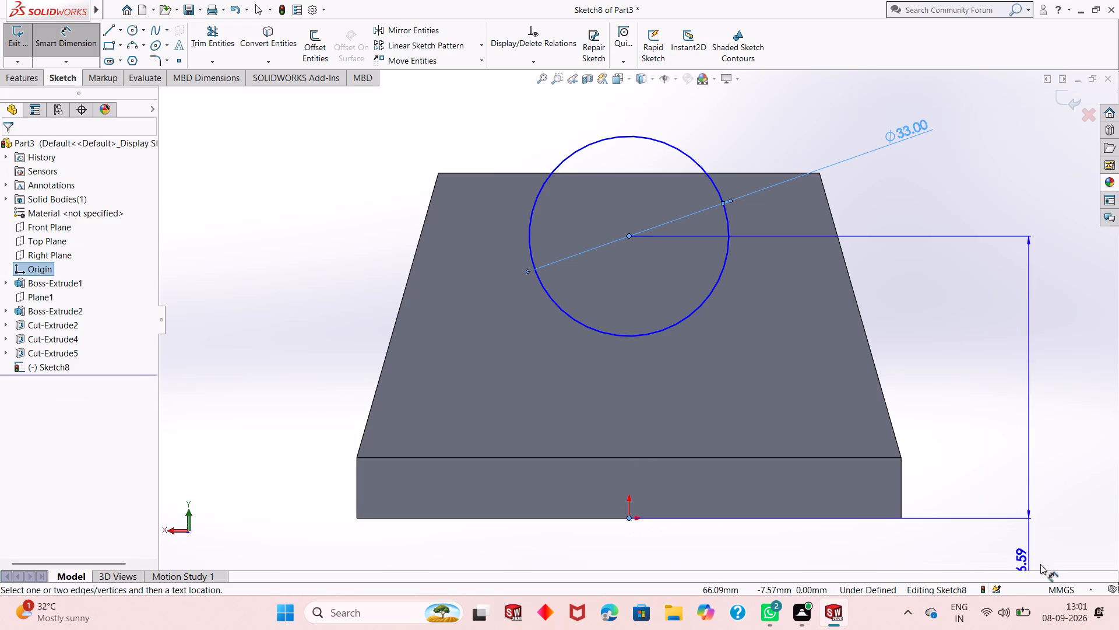
left_click(958, 509)
type("43")
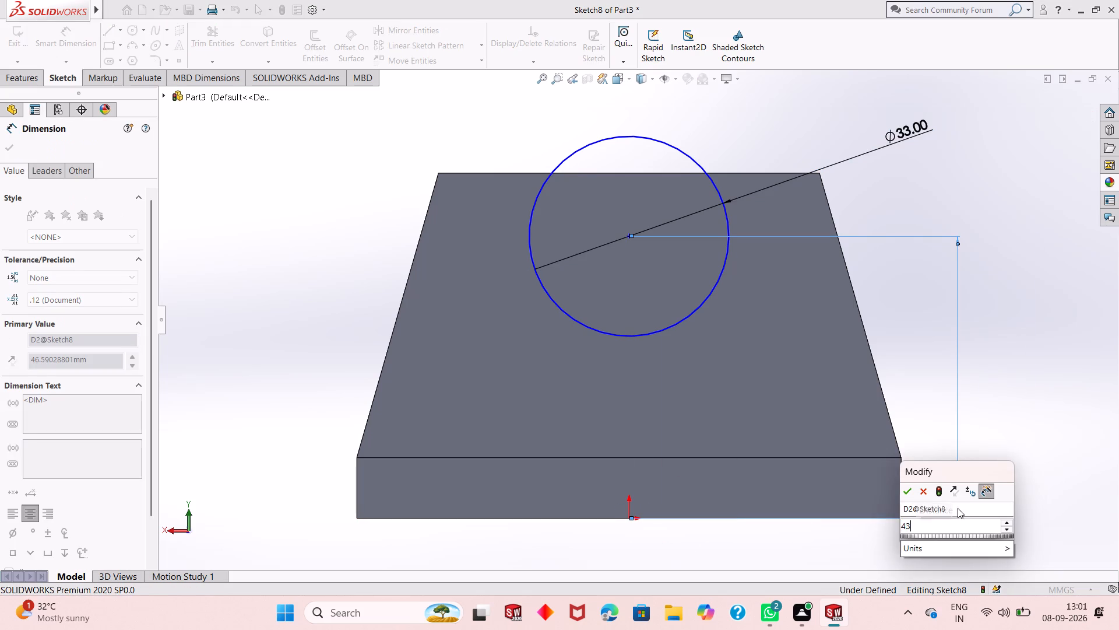
key("Return")
right_click(927, 377)
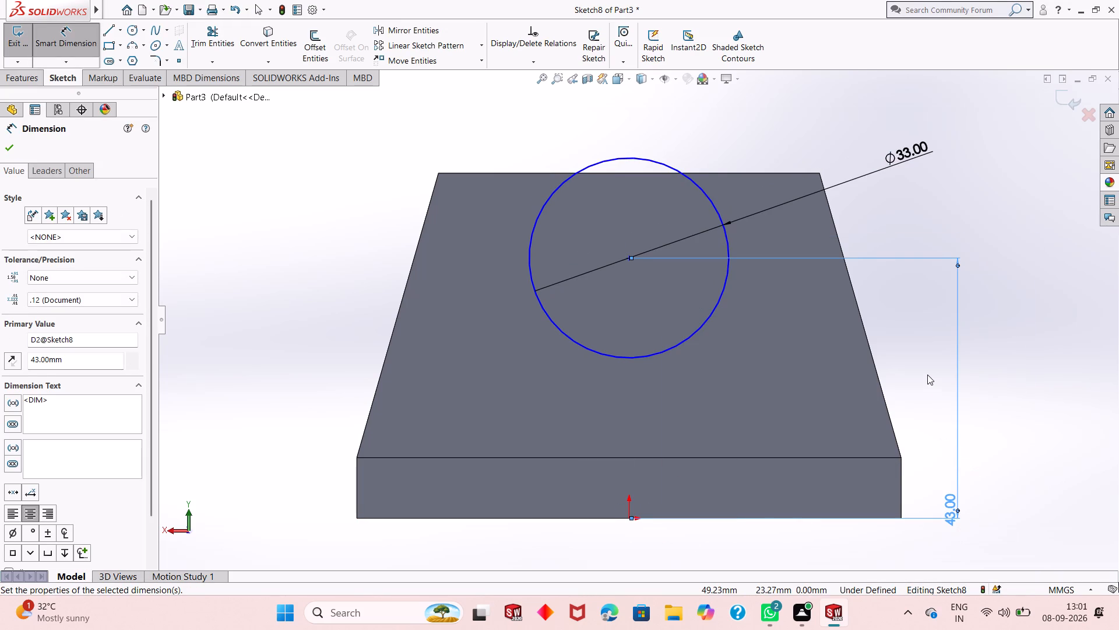
left_click(982, 418)
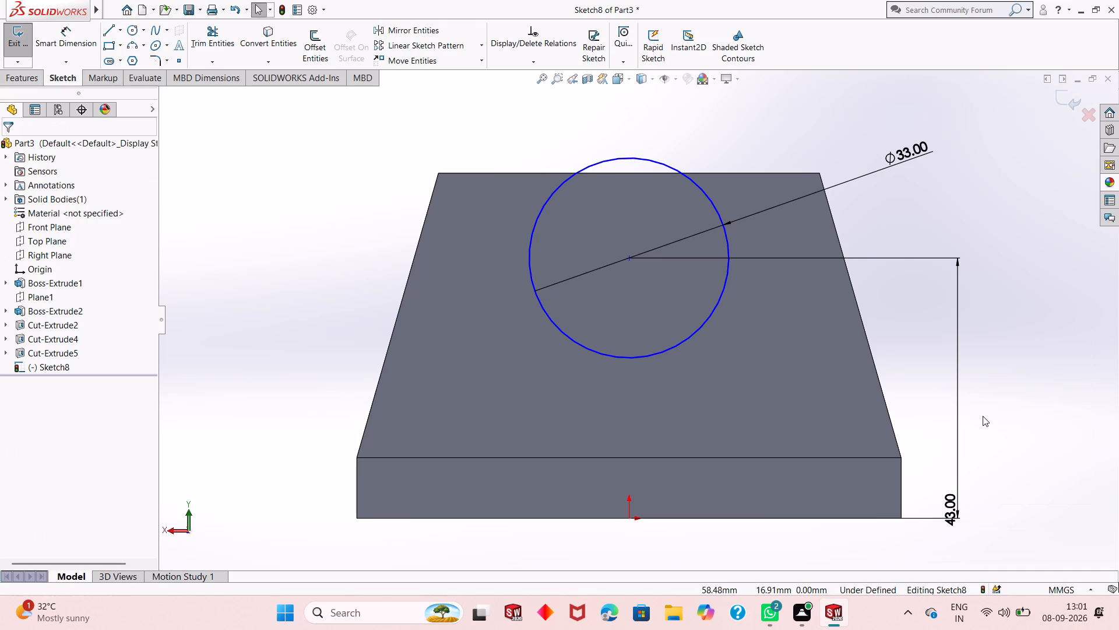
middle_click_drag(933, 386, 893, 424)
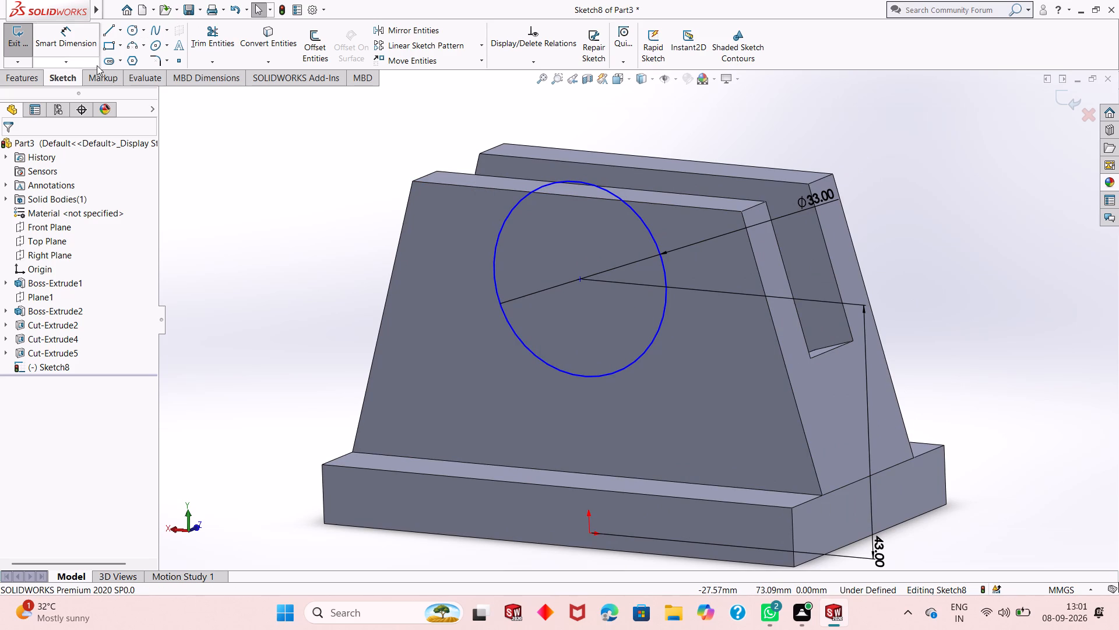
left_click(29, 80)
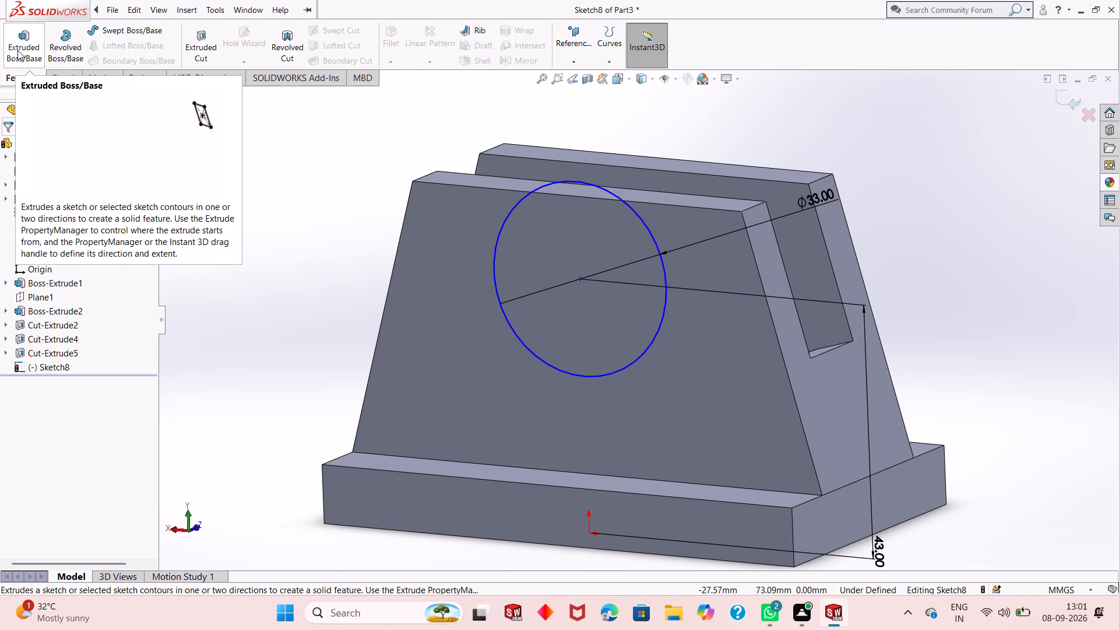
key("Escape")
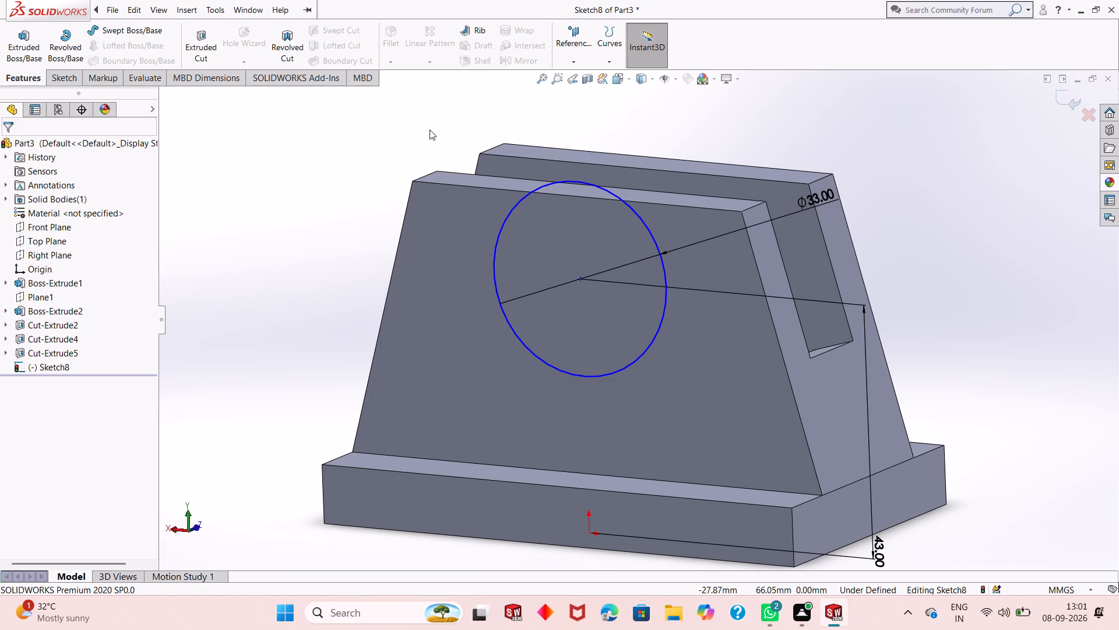
Dimension the horizontal distance from the 33 mm circle's centre to the nearest upper corner of the trapezoidal side face.
left_click(76, 79)
left_click(73, 36)
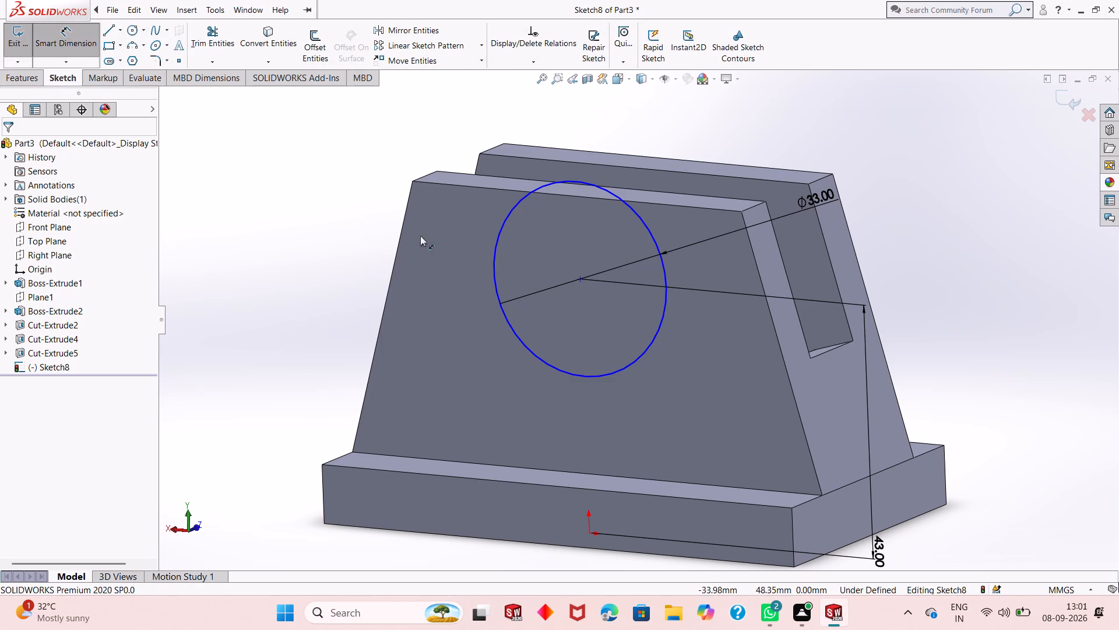
left_click(580, 279)
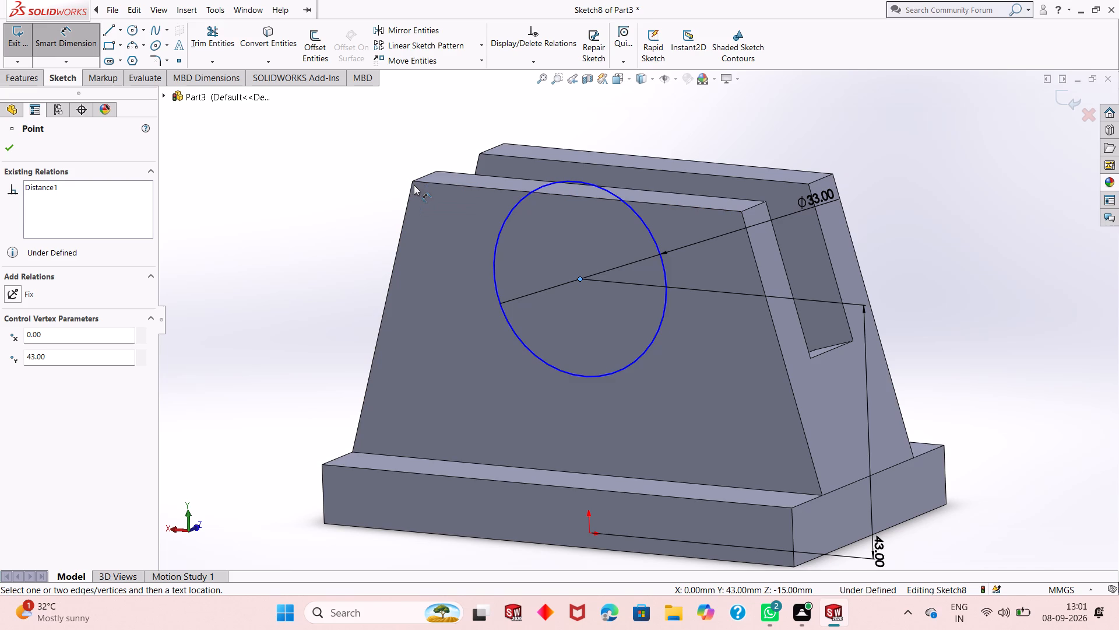
left_click(411, 183)
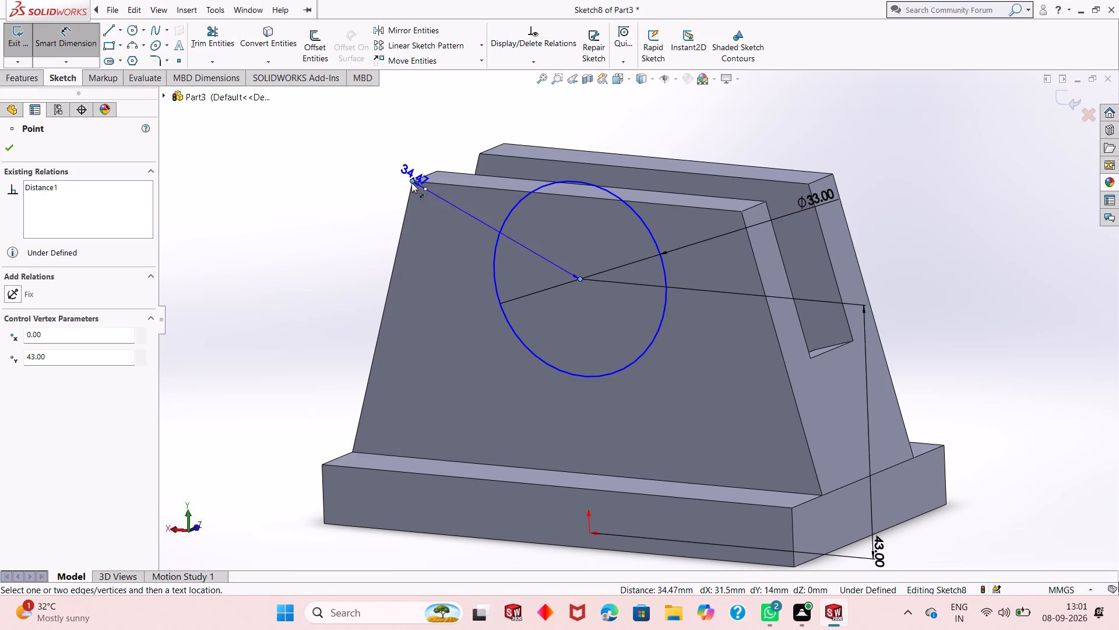
left_click(430, 108)
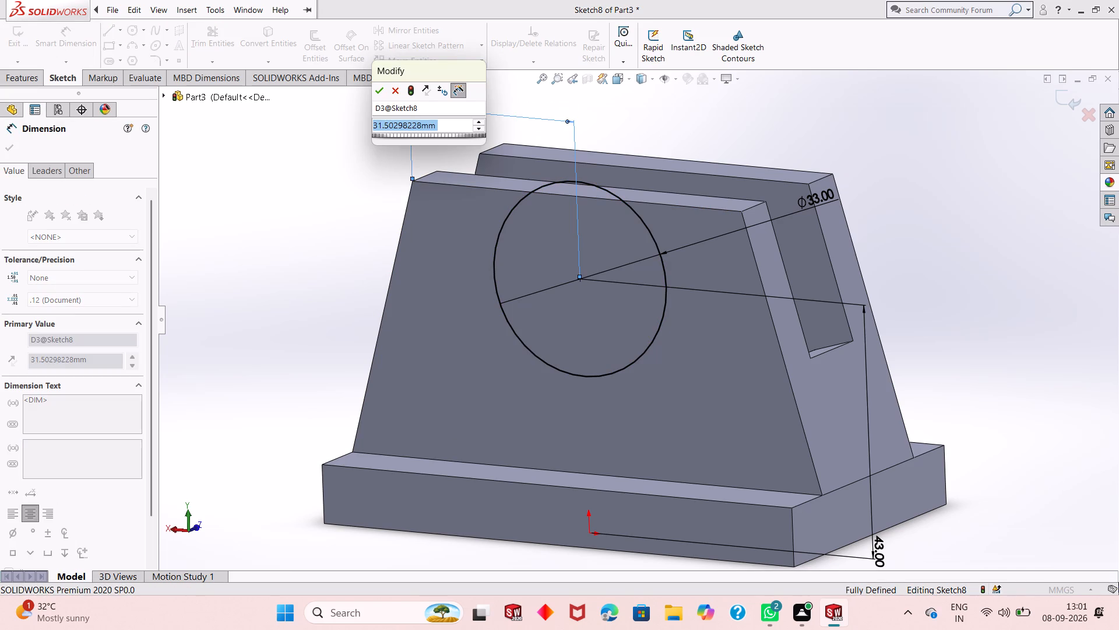
left_click(378, 90)
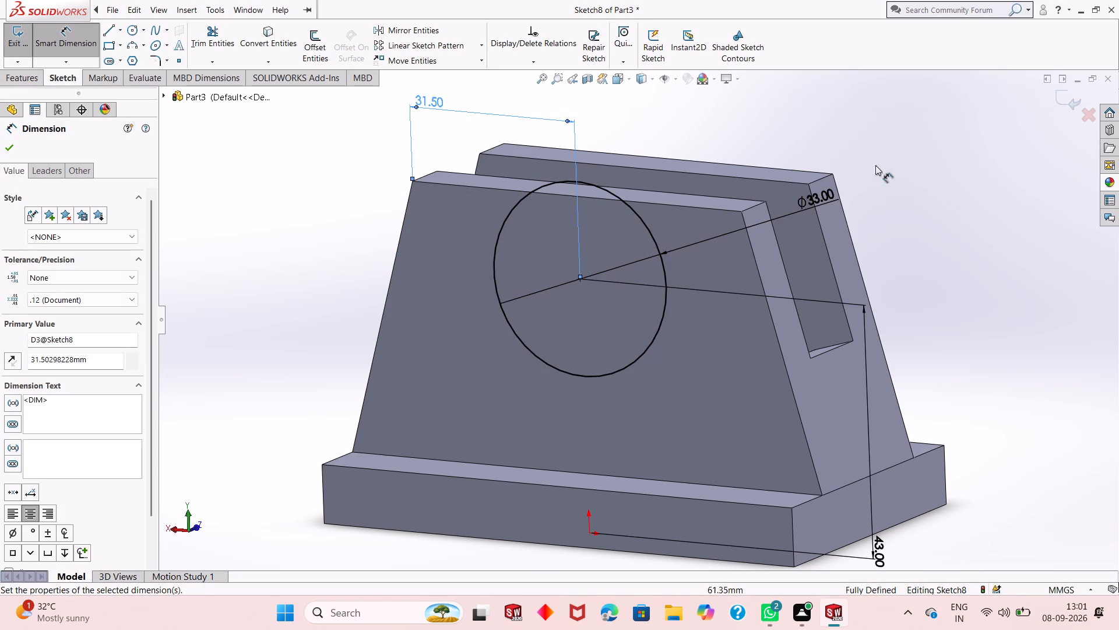
left_click(14, 150)
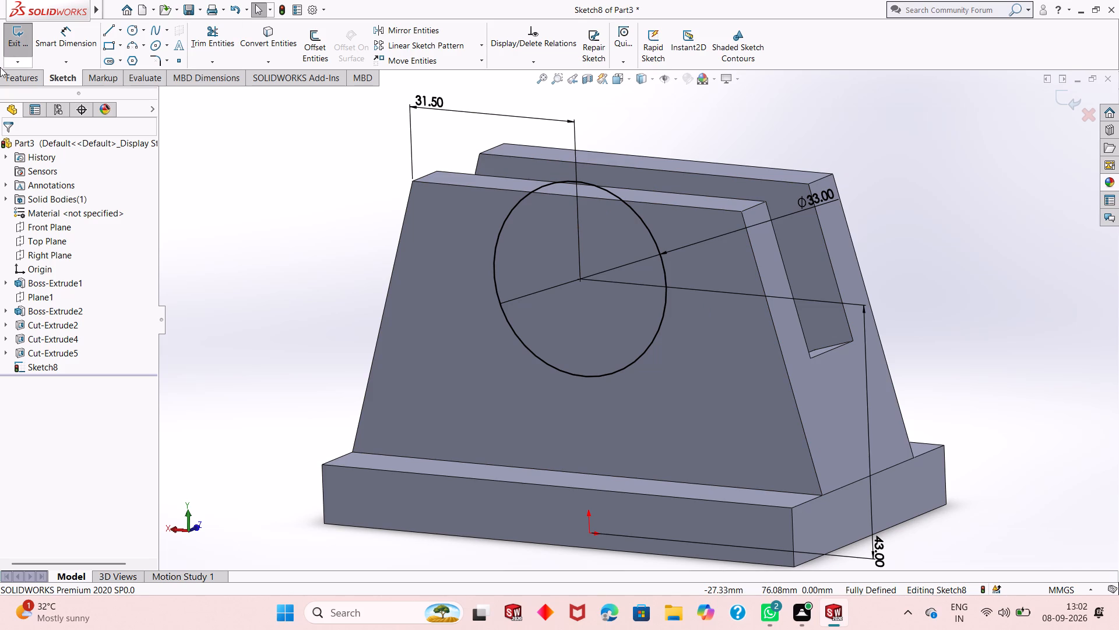
Extrude the 33 mm circle outward from the side face as a 15 mm blind boss with Merge result enabled.
left_click(12, 82)
left_click(19, 52)
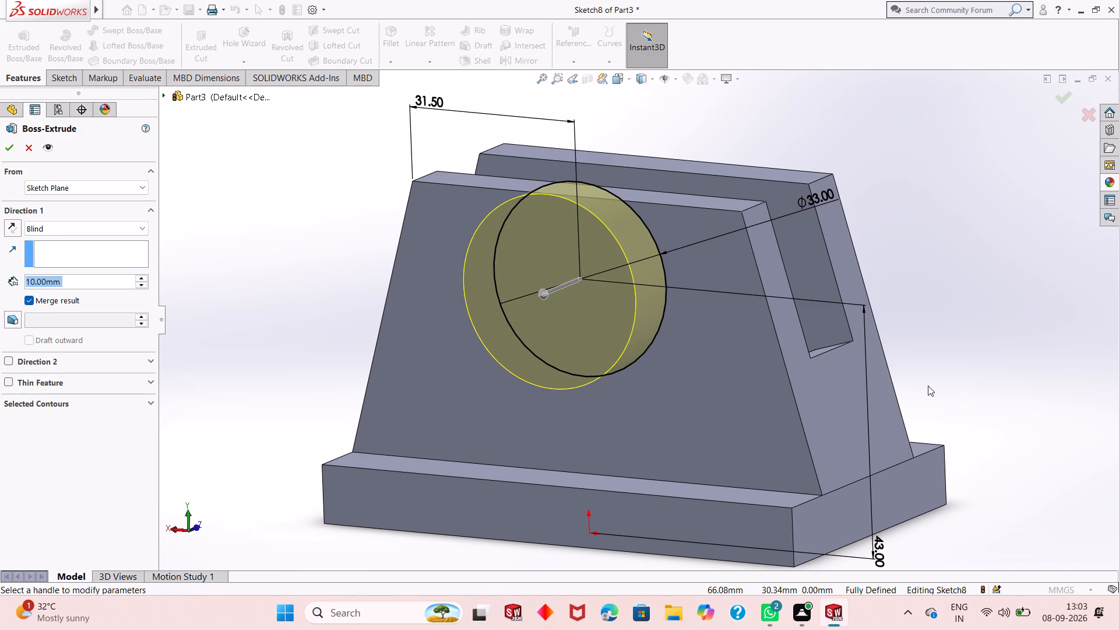
middle_click_drag(928, 386, 903, 405)
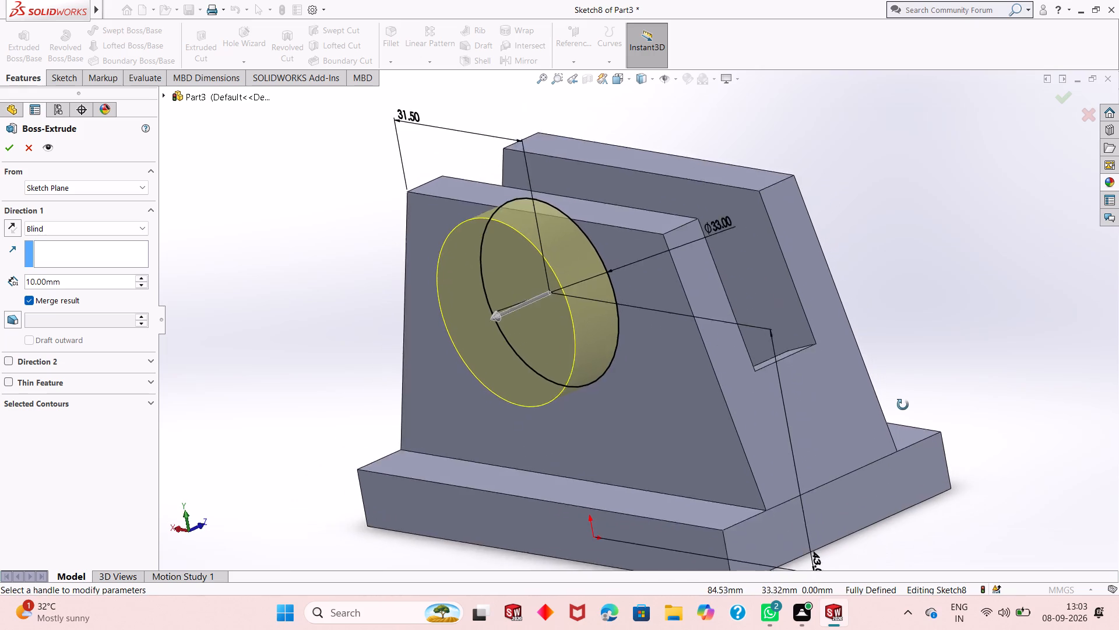
middle_click_drag(903, 405, 898, 377)
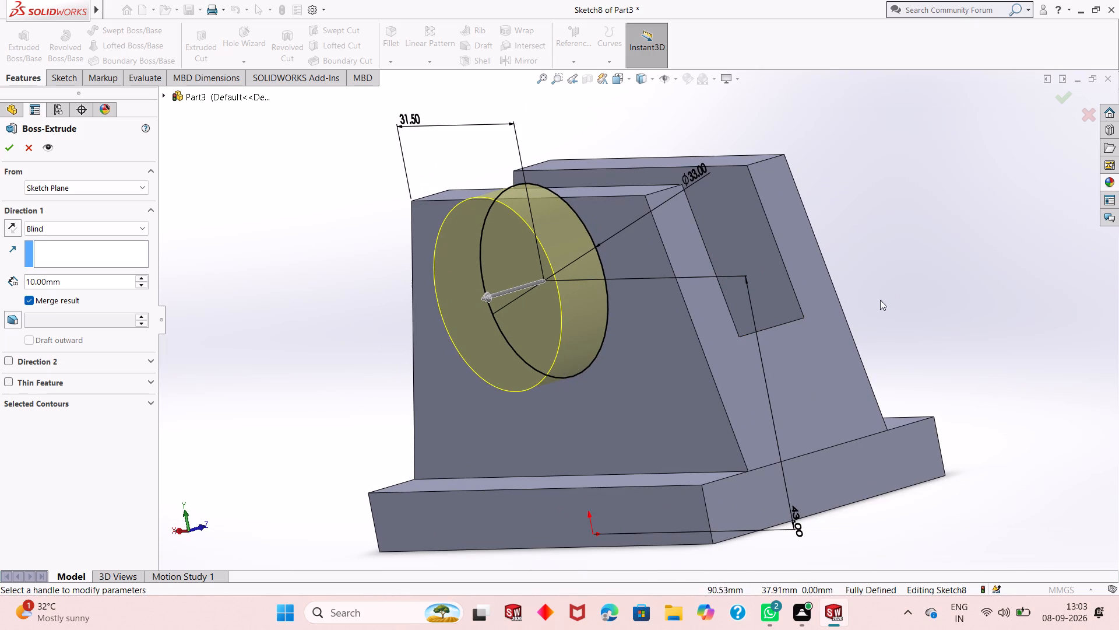
middle_click_drag(837, 269, 847, 327)
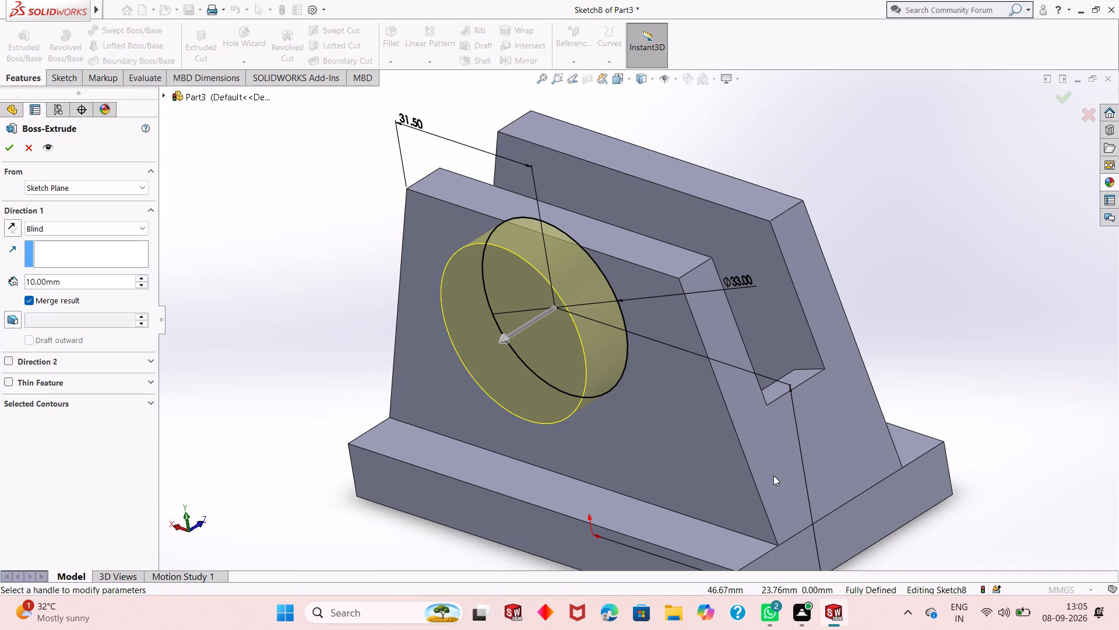
left_click_drag(773, 475, 759, 477)
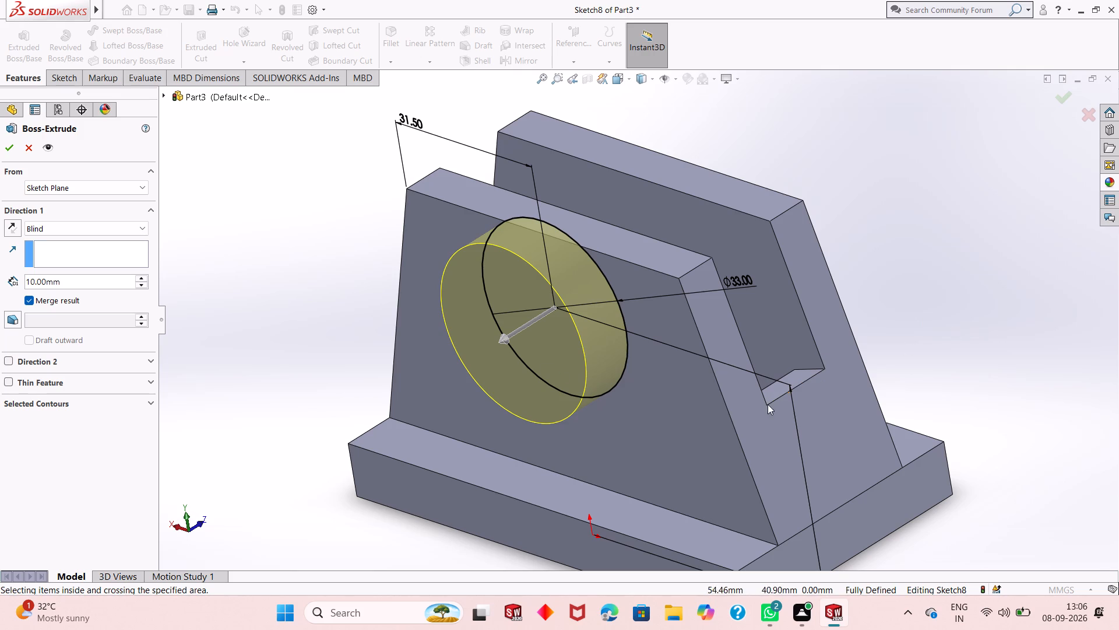
double_click(70, 281)
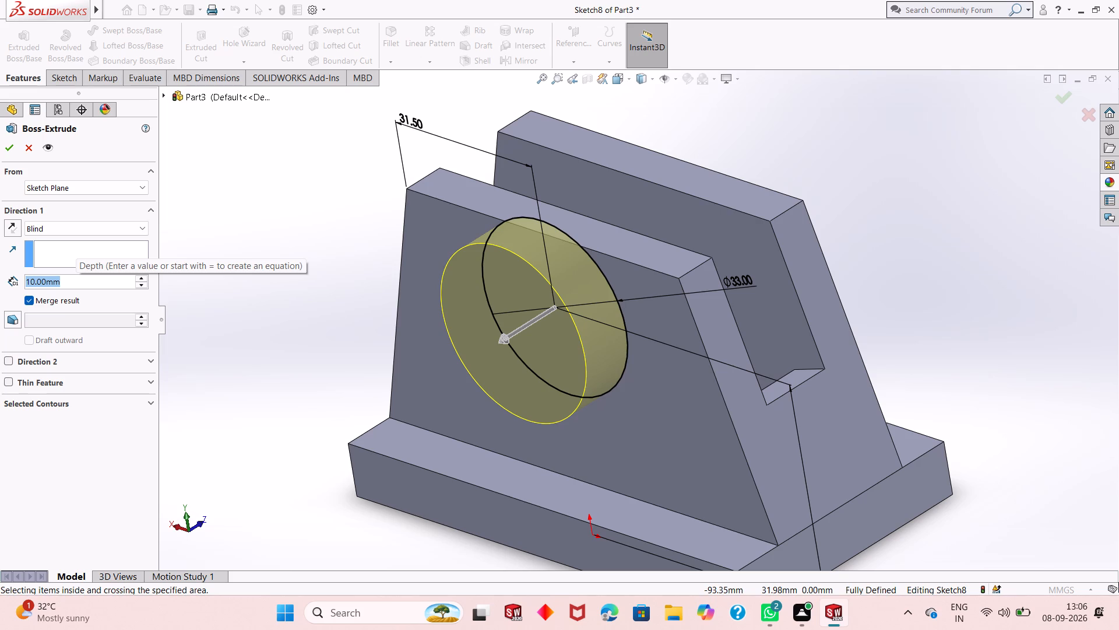
type("15")
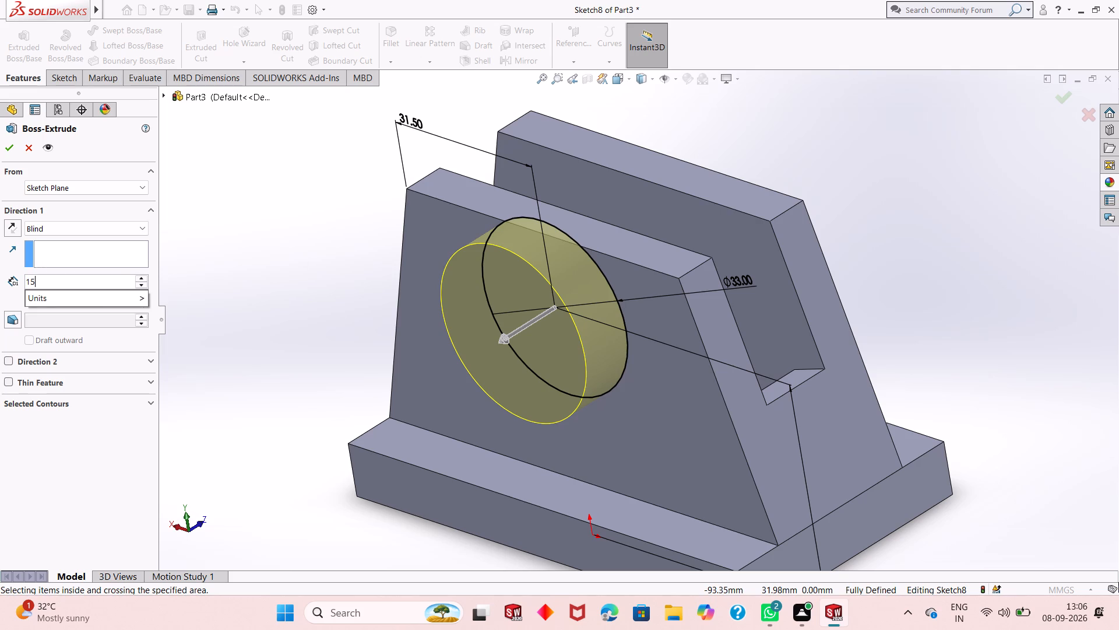
key("Return")
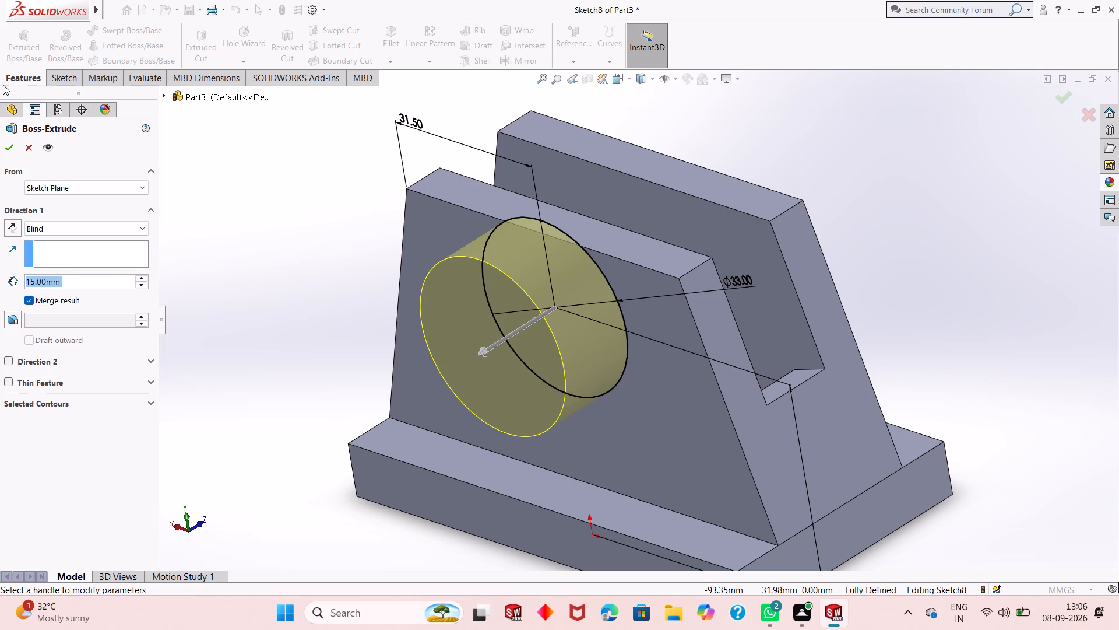
left_click(10, 143)
key("Escape")
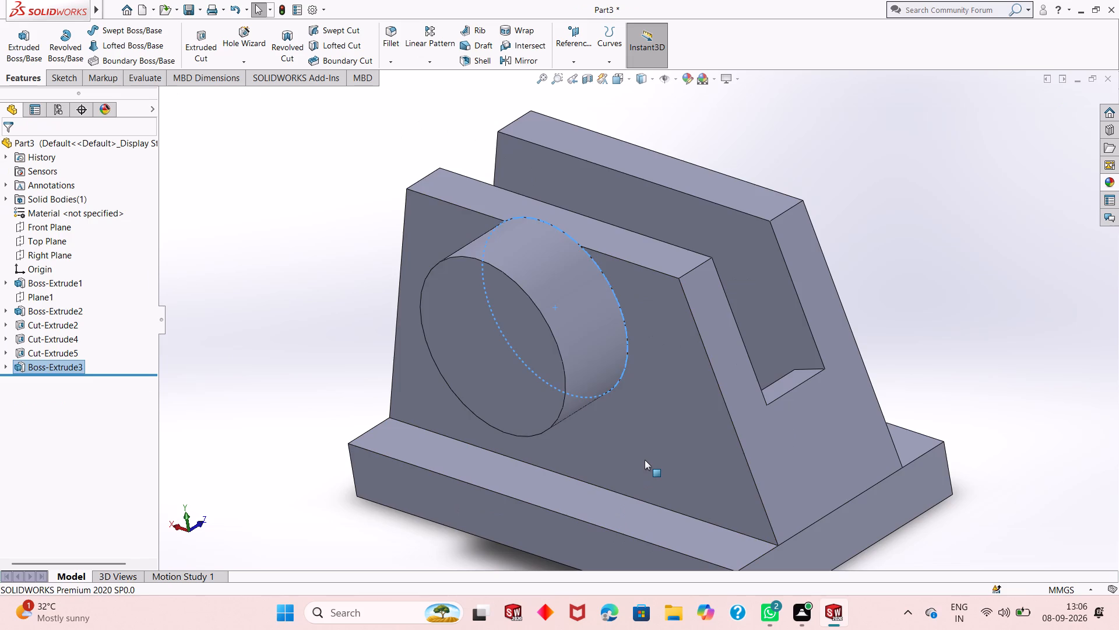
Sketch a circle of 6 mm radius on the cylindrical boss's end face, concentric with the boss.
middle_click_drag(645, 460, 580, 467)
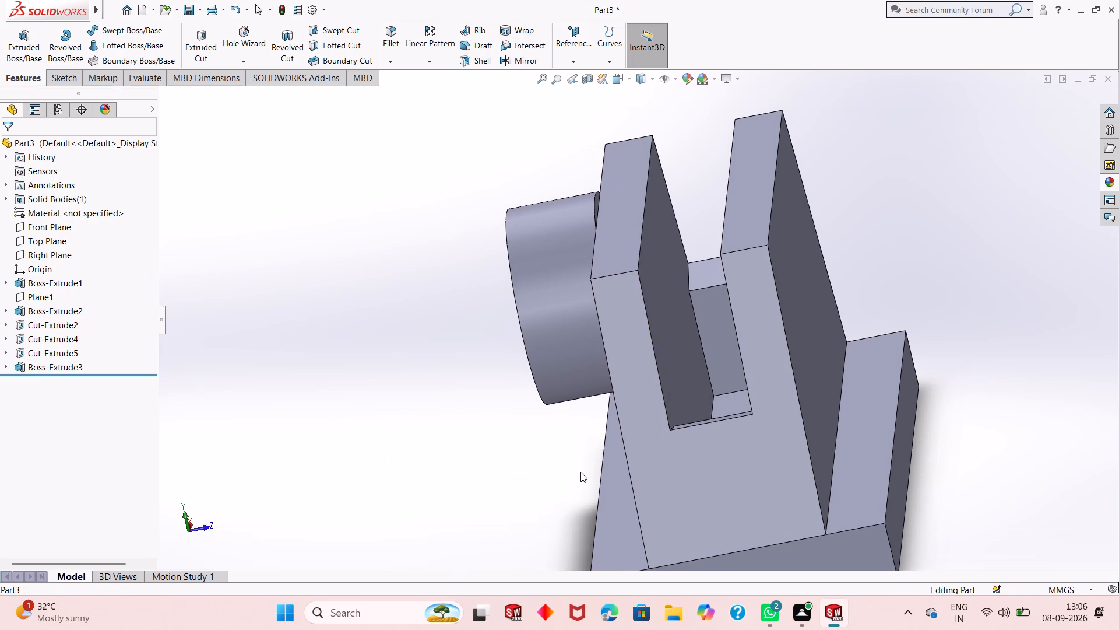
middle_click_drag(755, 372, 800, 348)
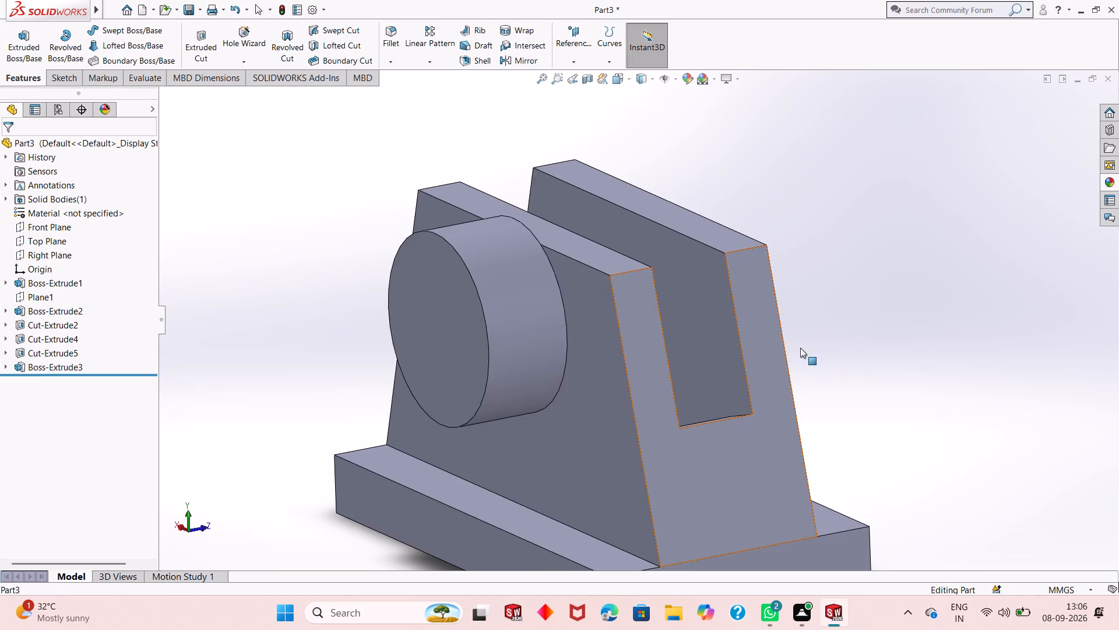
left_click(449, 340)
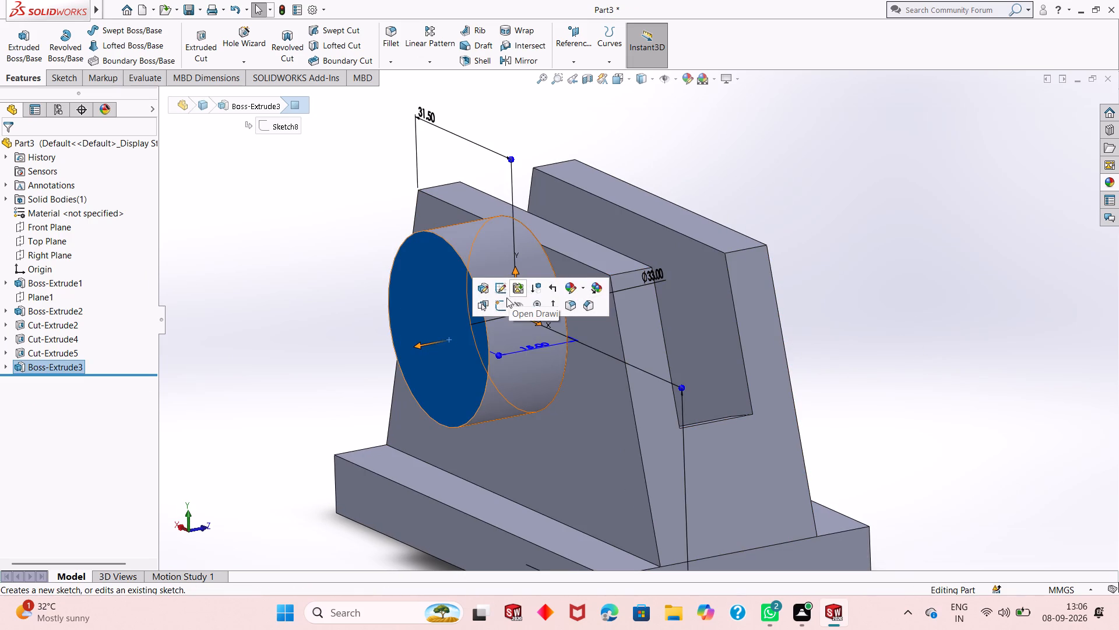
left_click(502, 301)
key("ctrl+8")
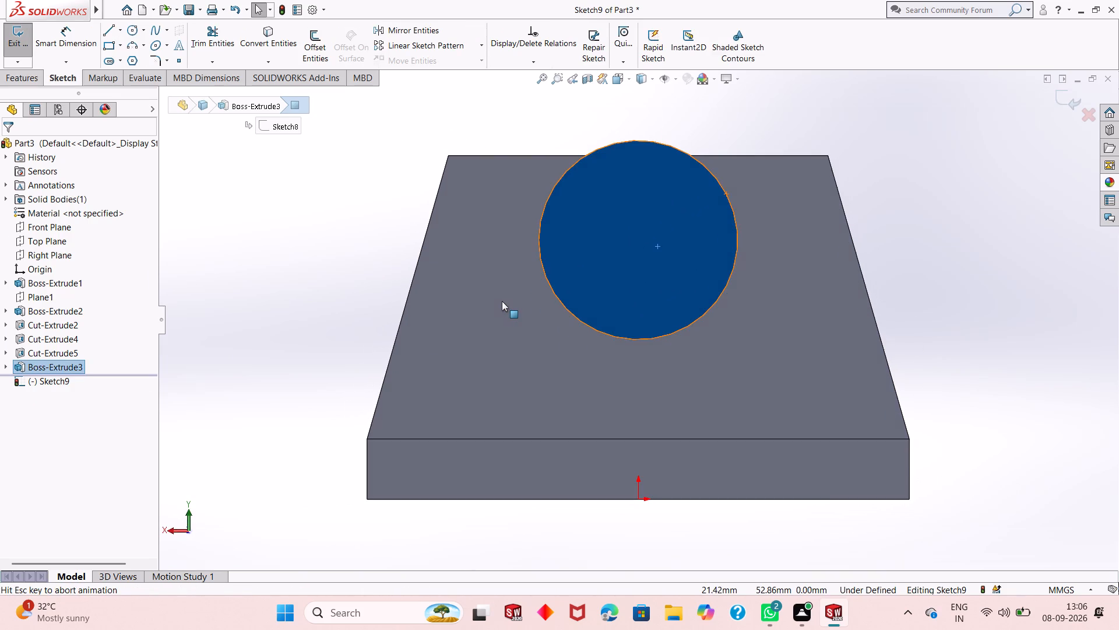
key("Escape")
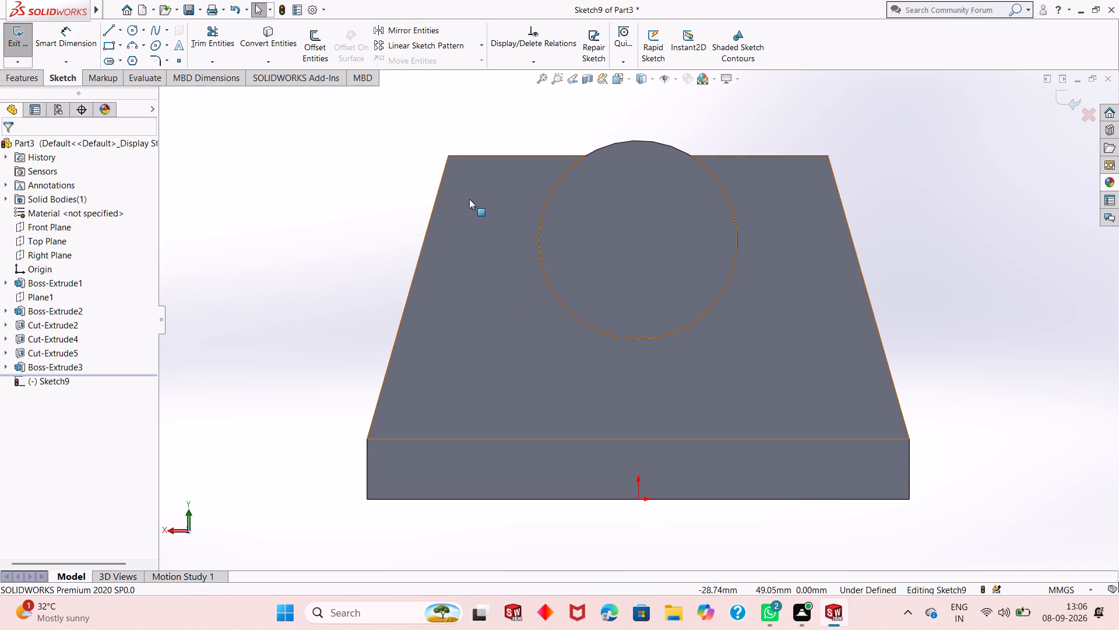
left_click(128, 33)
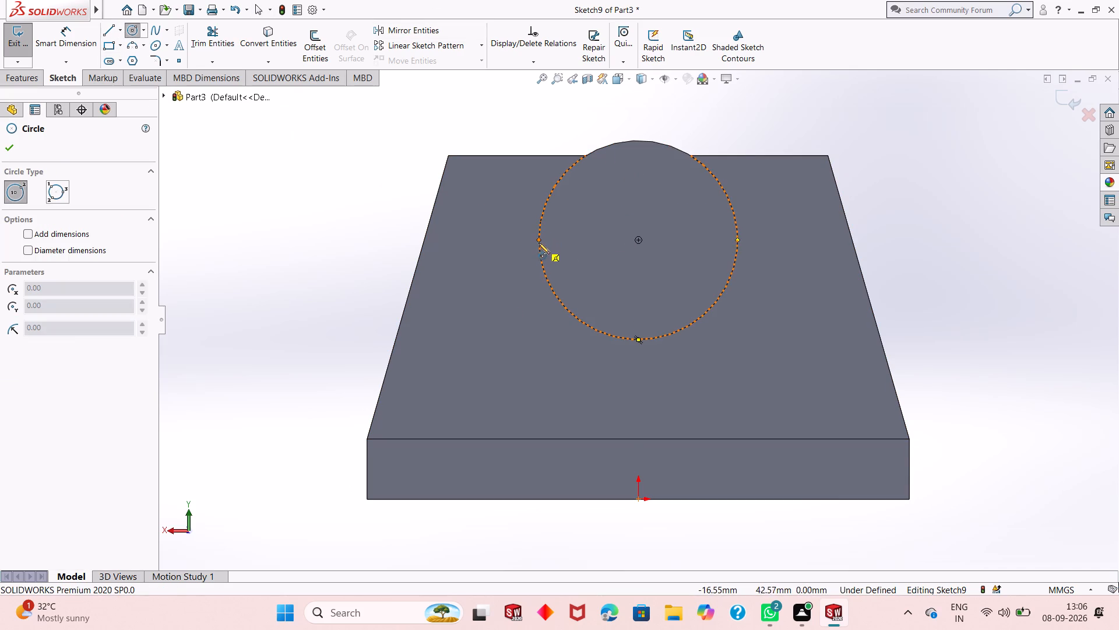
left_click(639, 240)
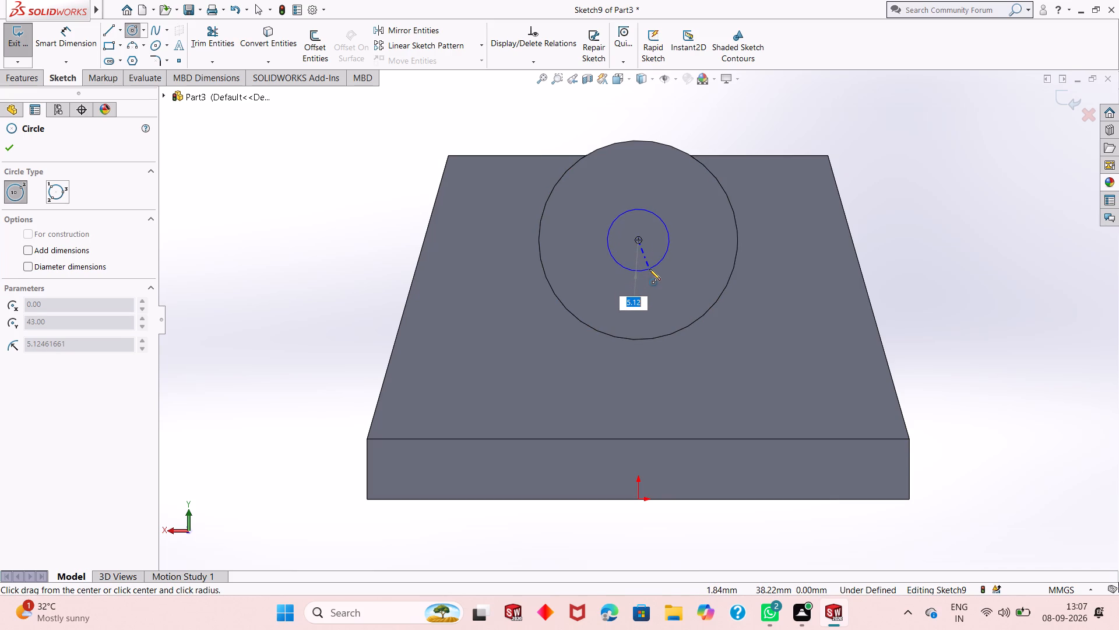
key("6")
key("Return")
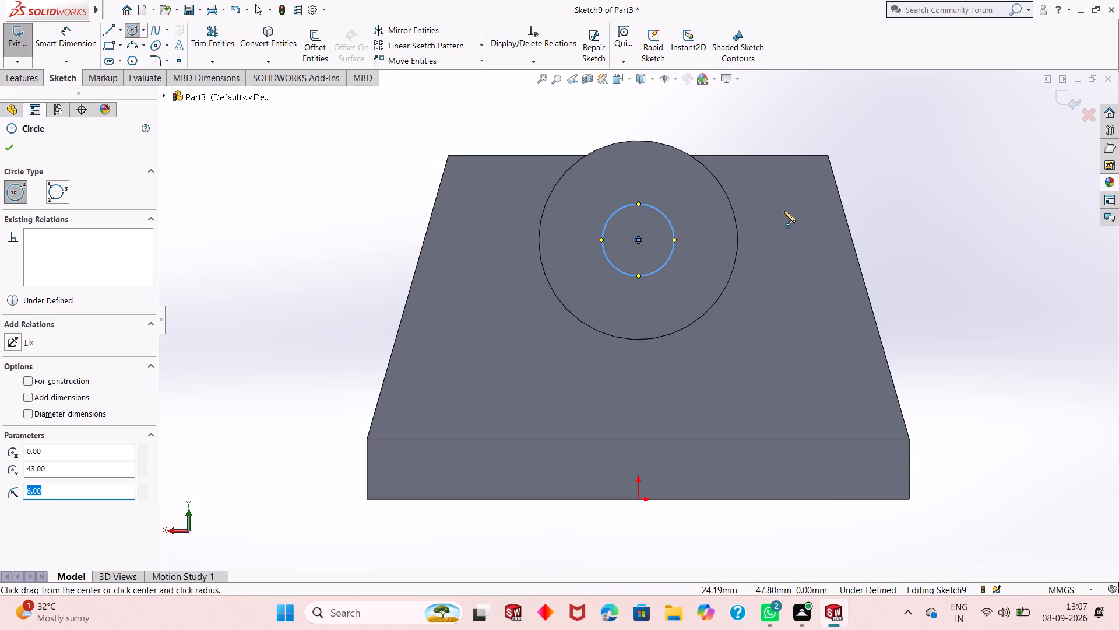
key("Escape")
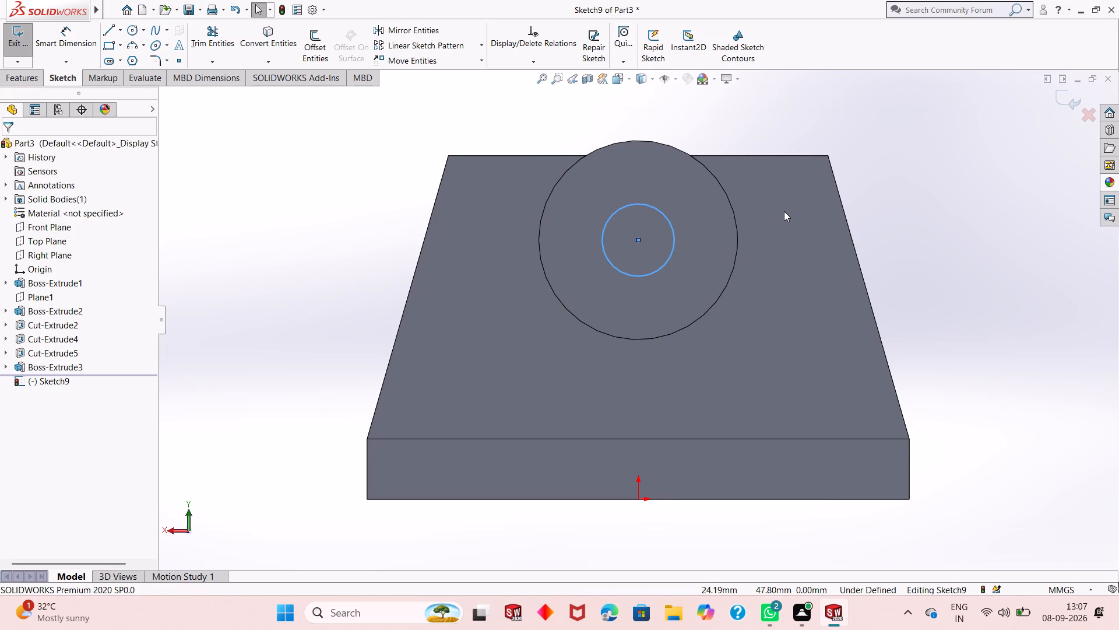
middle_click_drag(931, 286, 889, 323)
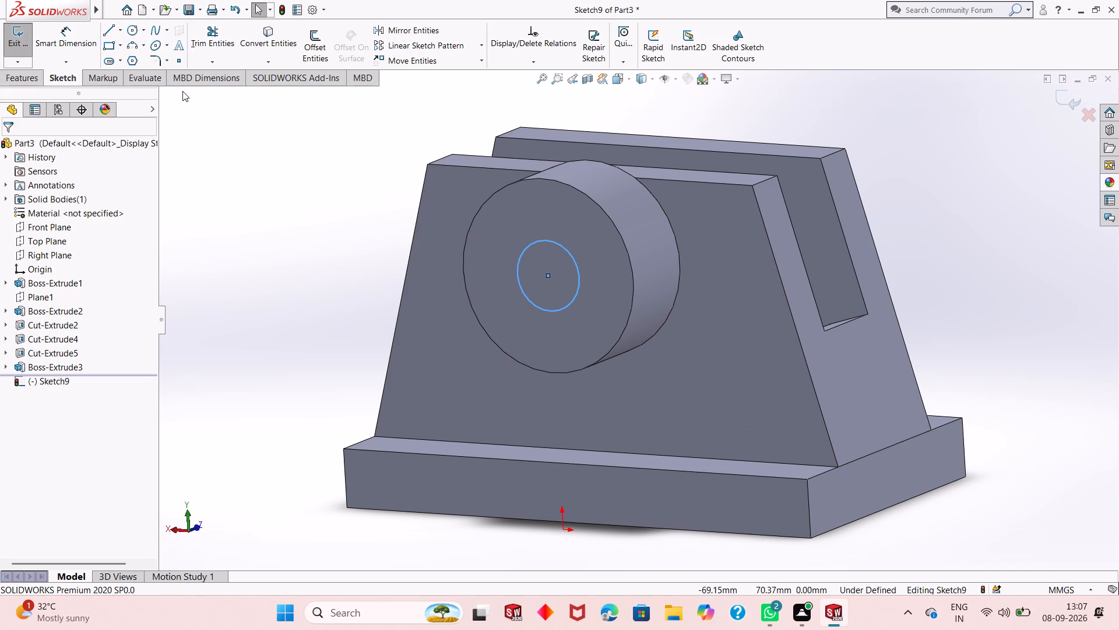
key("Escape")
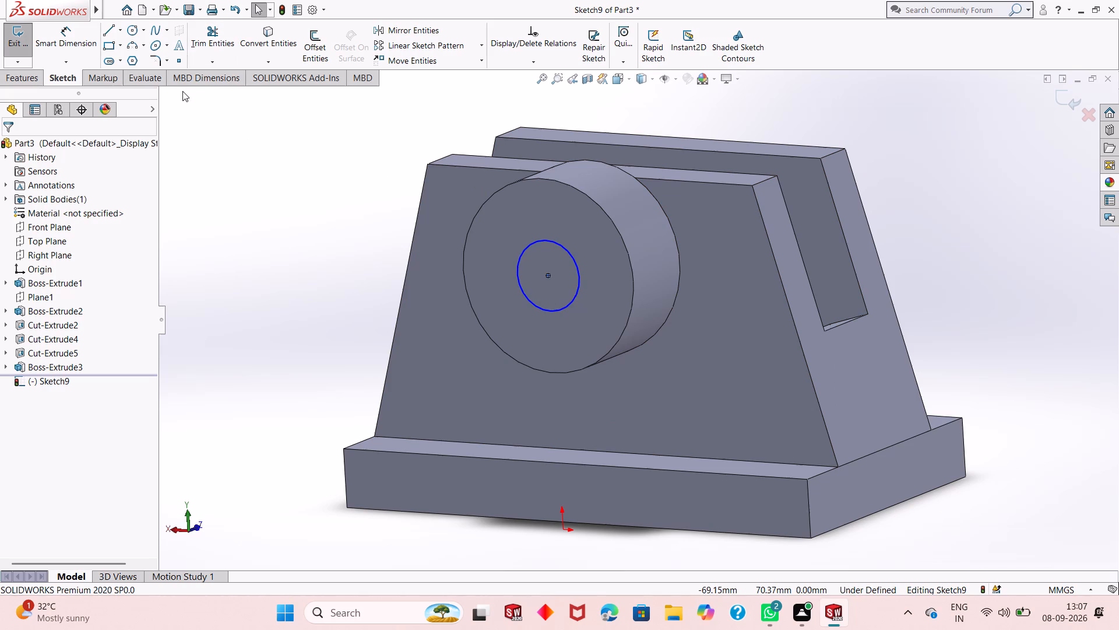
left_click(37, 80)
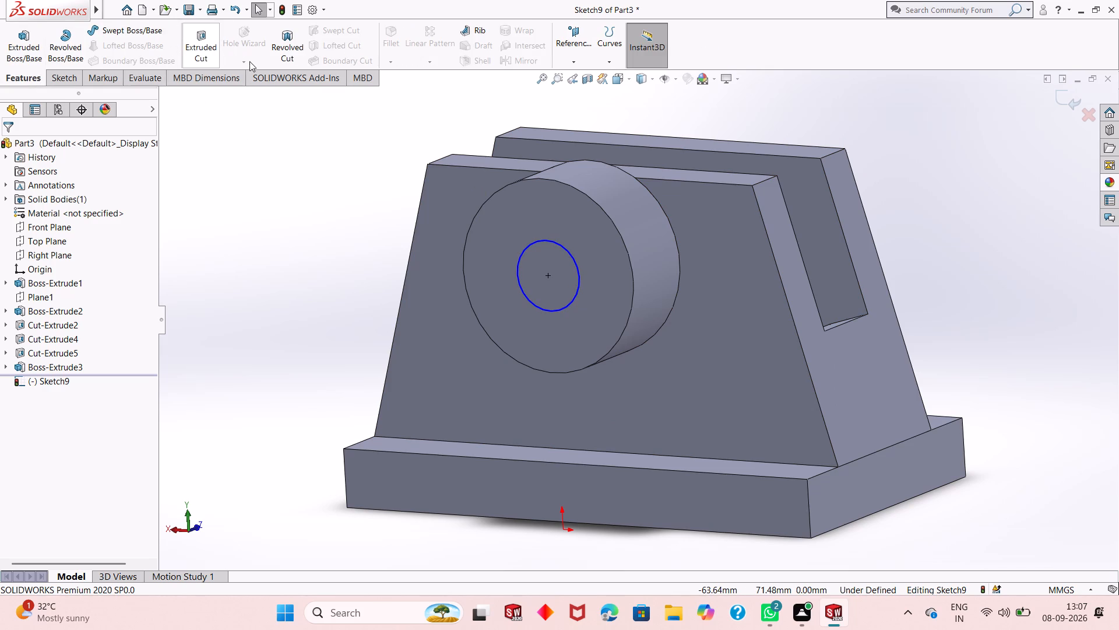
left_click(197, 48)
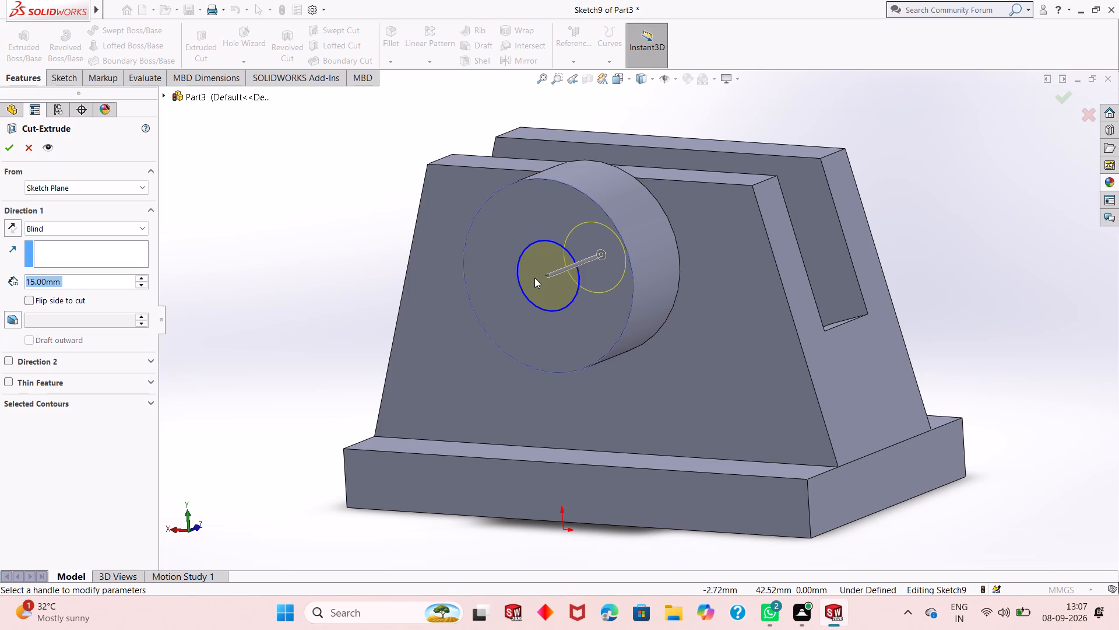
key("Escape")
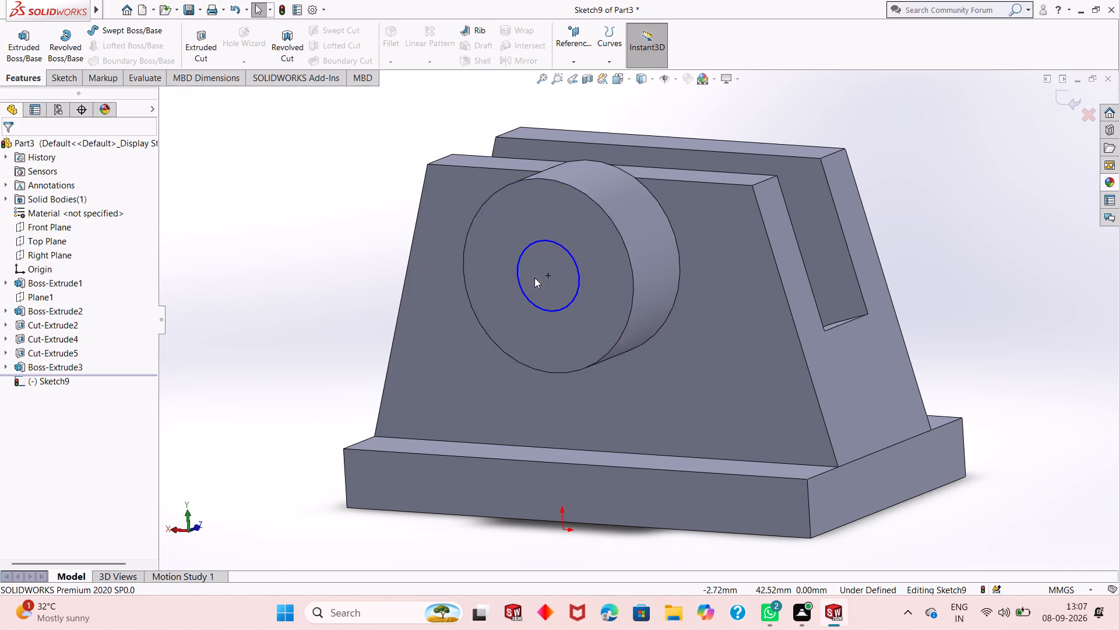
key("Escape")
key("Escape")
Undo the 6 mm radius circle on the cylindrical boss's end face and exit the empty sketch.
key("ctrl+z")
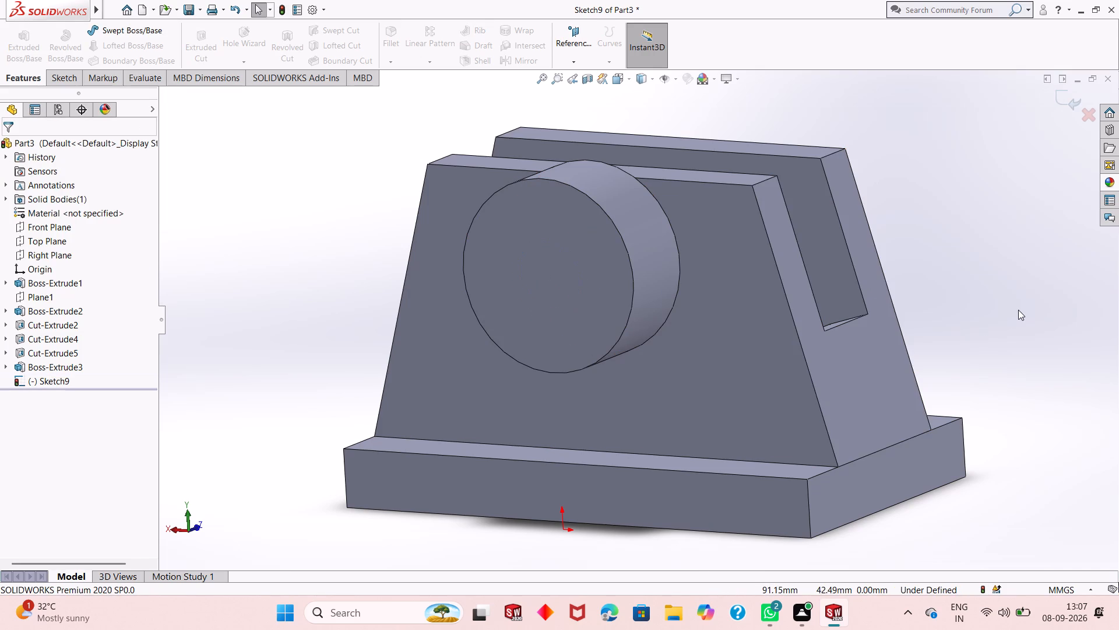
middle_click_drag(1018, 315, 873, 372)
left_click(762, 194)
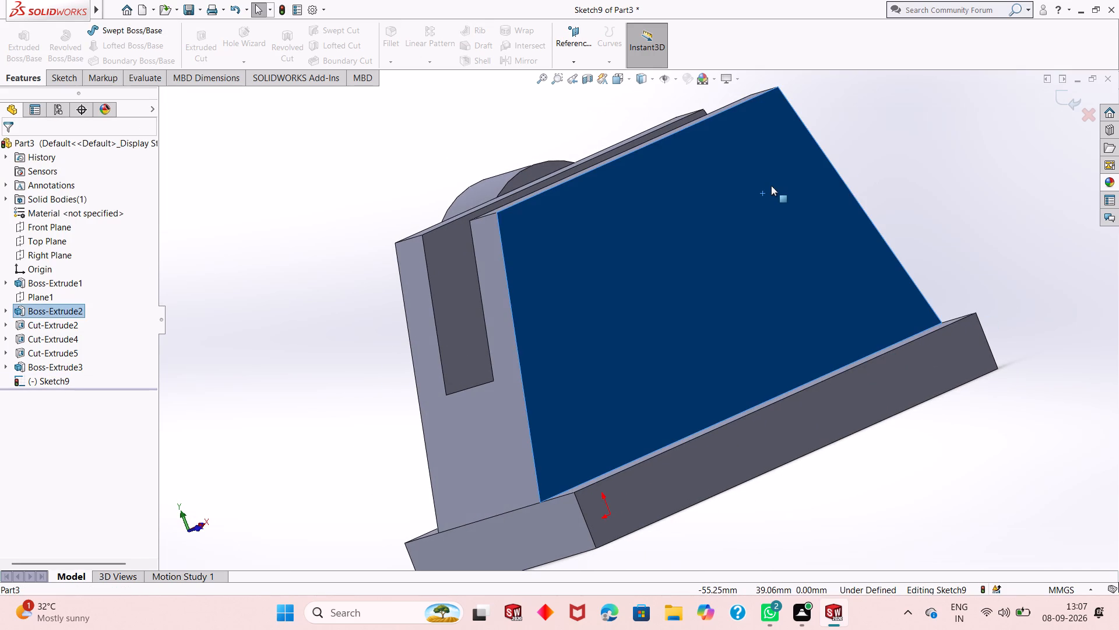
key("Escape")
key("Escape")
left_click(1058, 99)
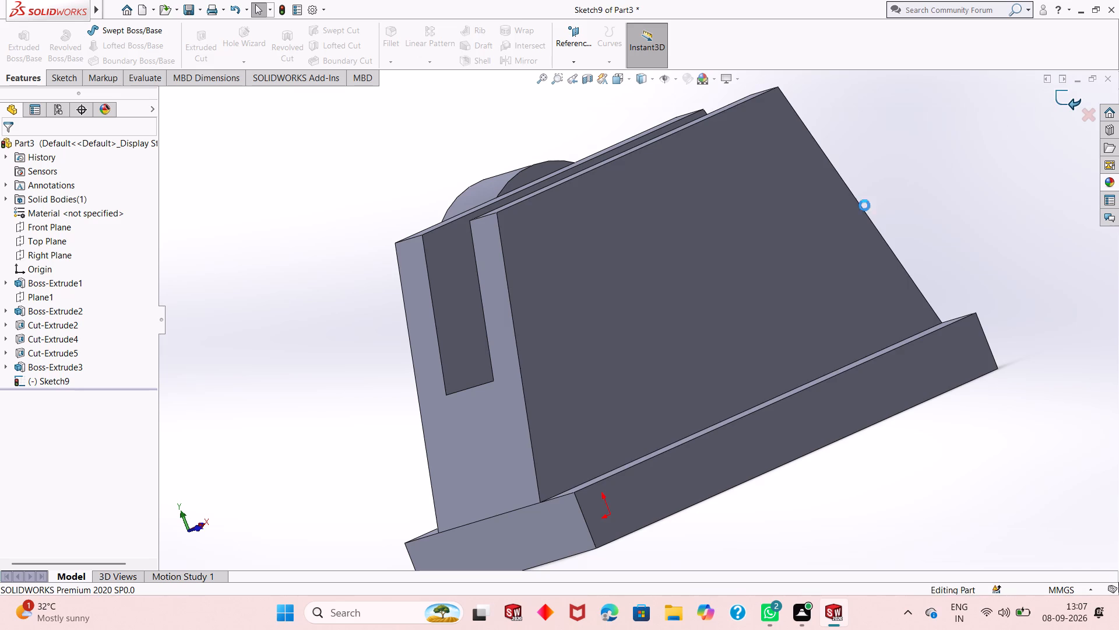
Sketch a circle of about 9 mm radius on the opposite trapezoidal side face, centred vertically above the origin.
left_click(691, 274)
left_click(746, 244)
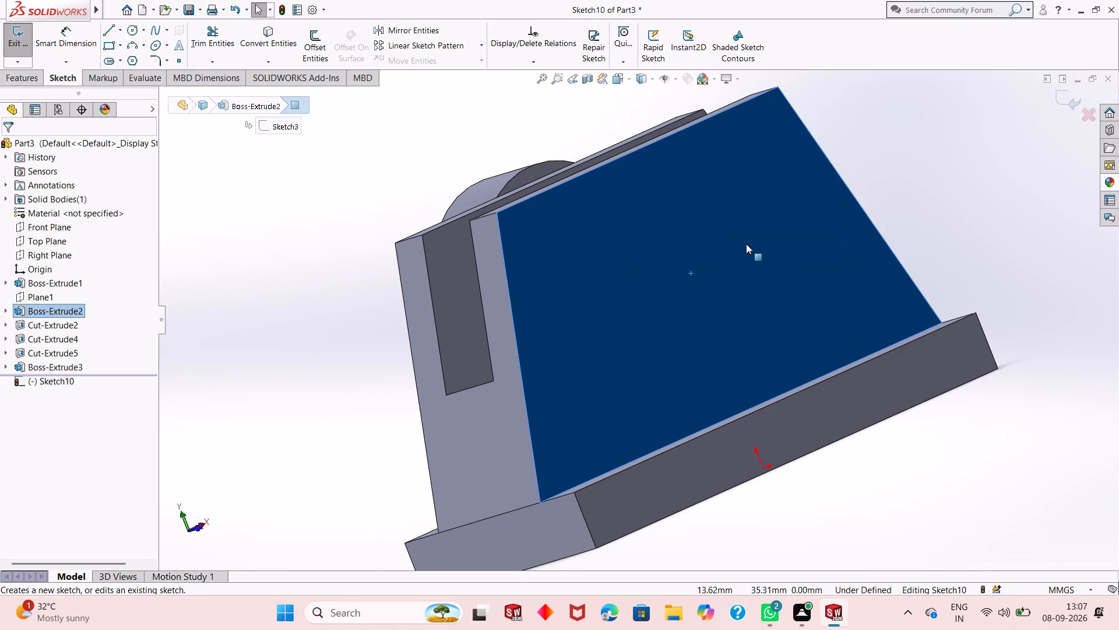
key("ctrl+8")
key("Escape")
key("Escape")
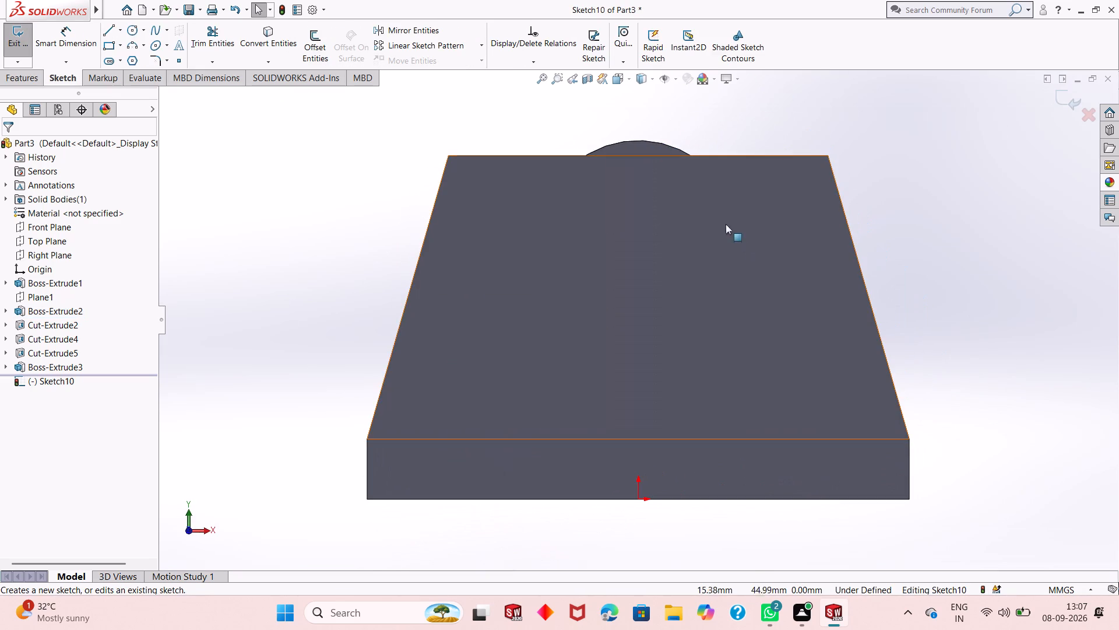
left_click(132, 29)
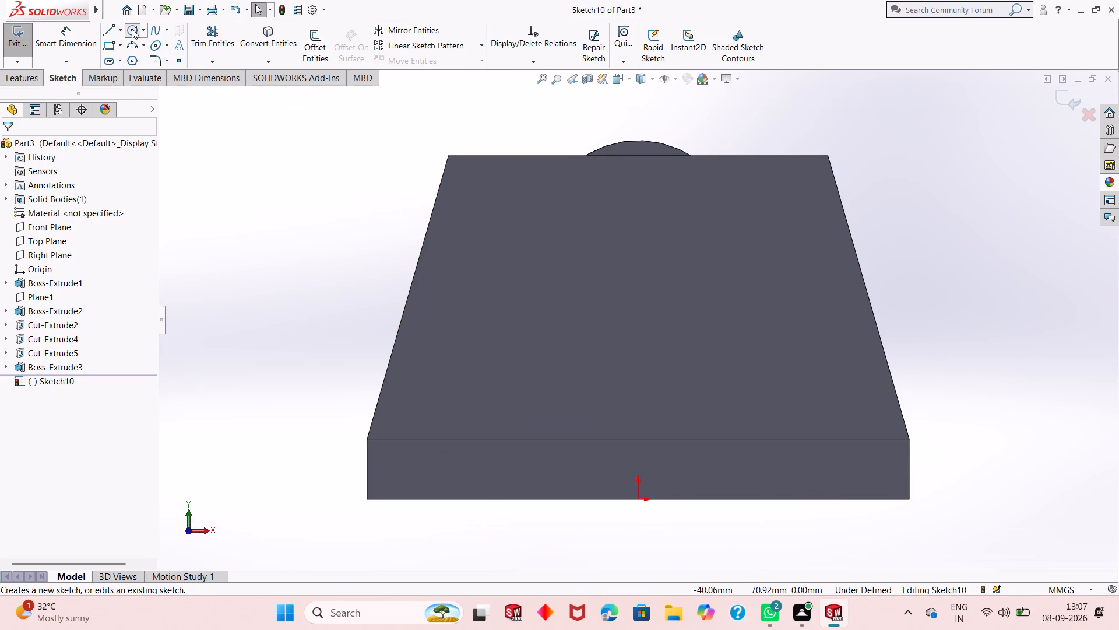
left_click(639, 257)
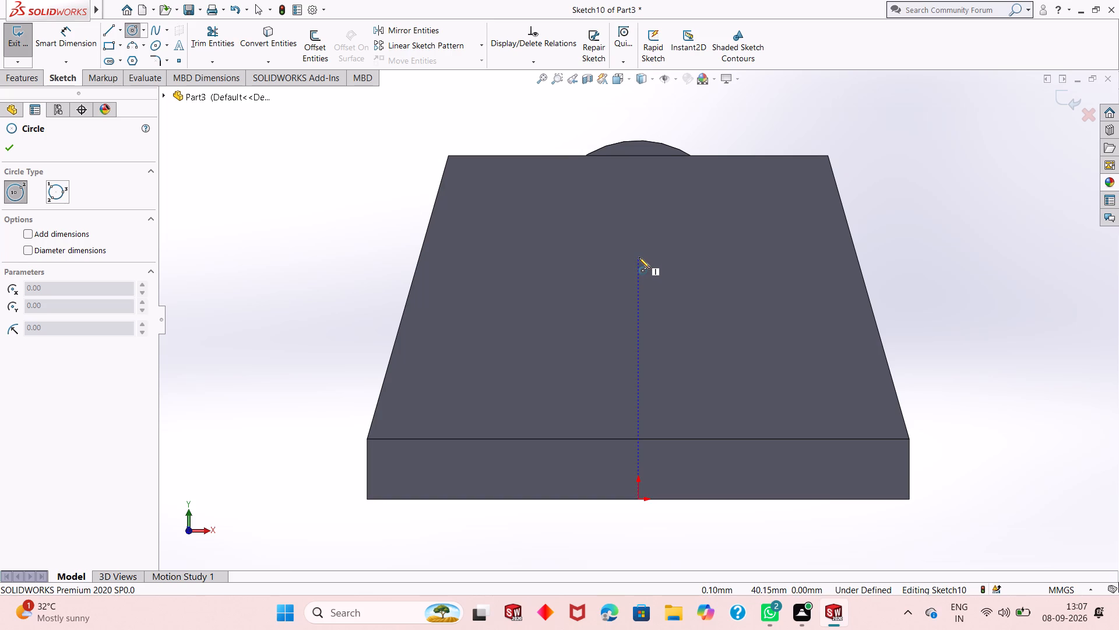
left_click(660, 307)
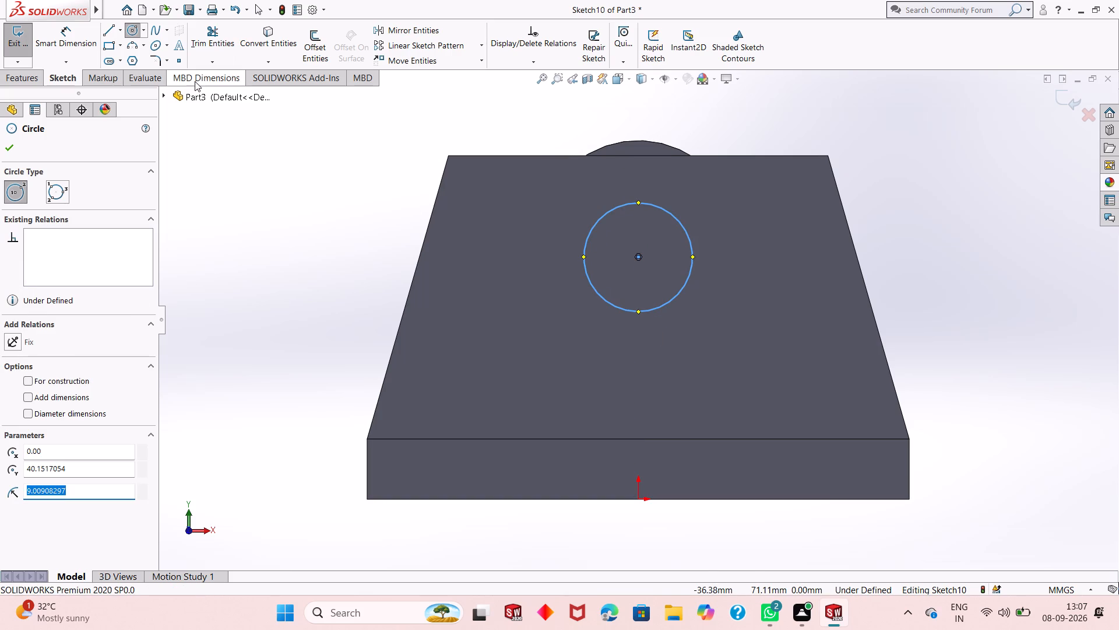
key("Escape")
Dimension the new circle's diameter as 33 mm.
left_click(87, 40)
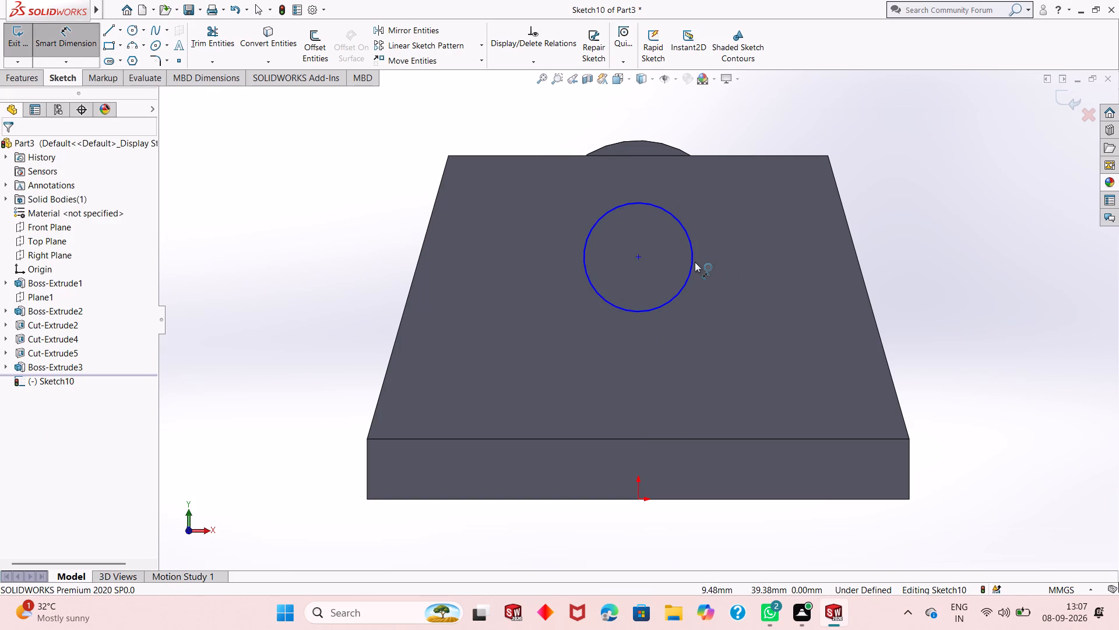
left_click(695, 262)
left_click(931, 173)
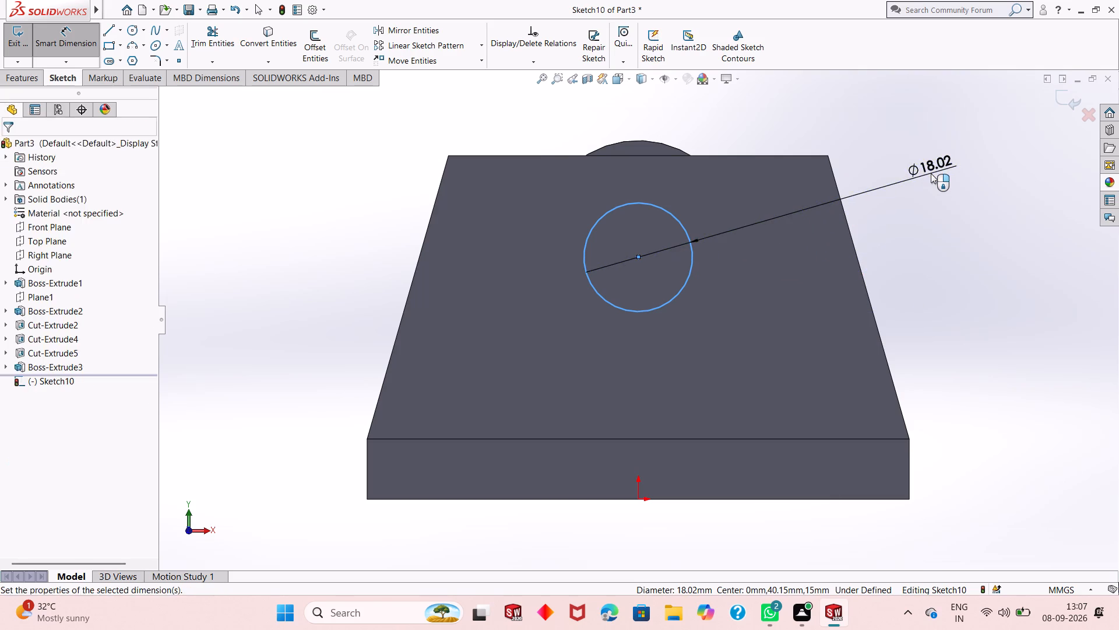
type("33")
key("Return")
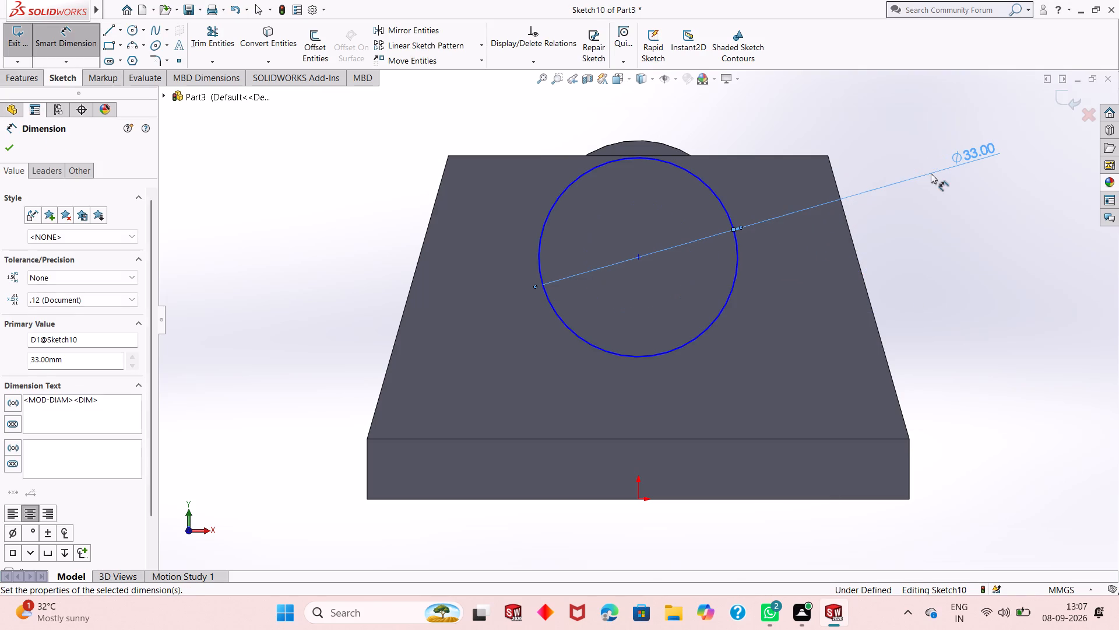
Set the vertical distance between the circle's centre and the origin to 43 mm.
left_click(640, 257)
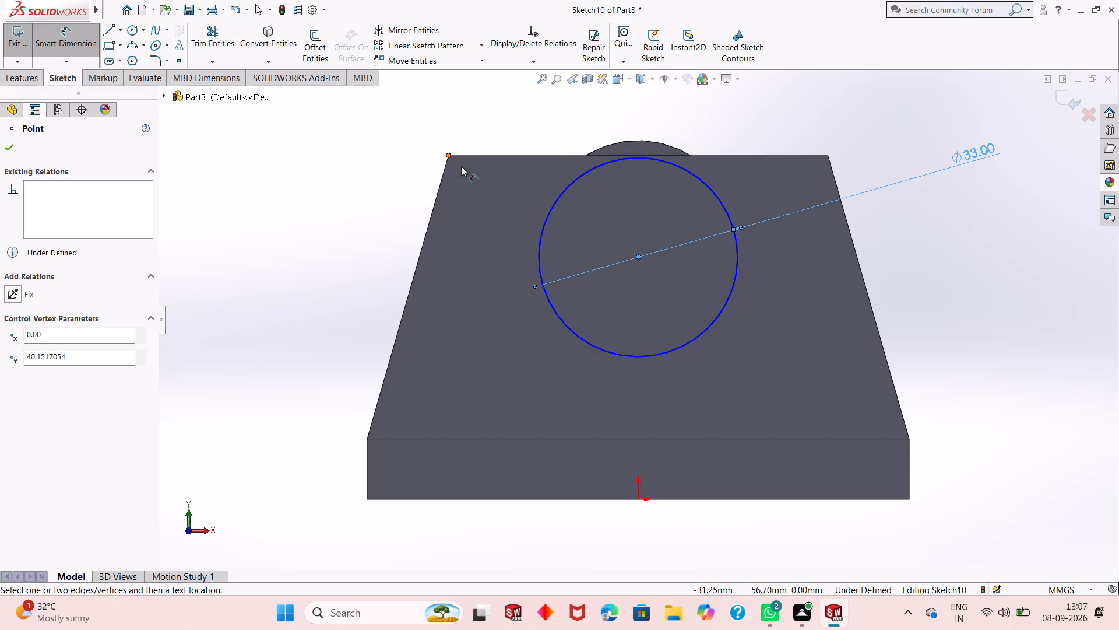
left_click(636, 499)
left_click(282, 464)
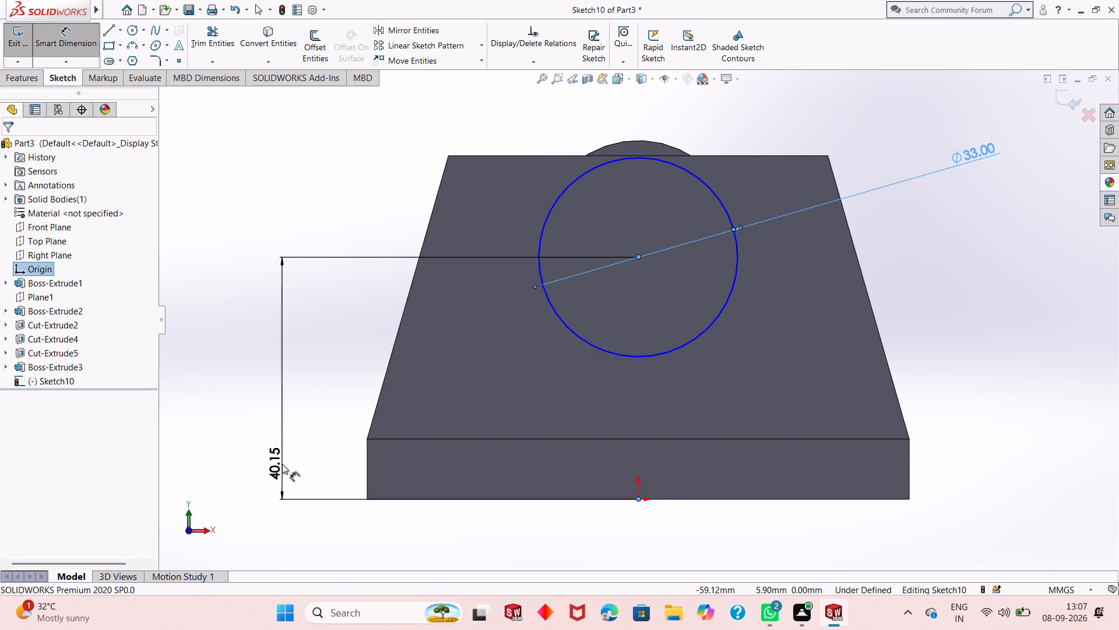
type("43")
key("Return")
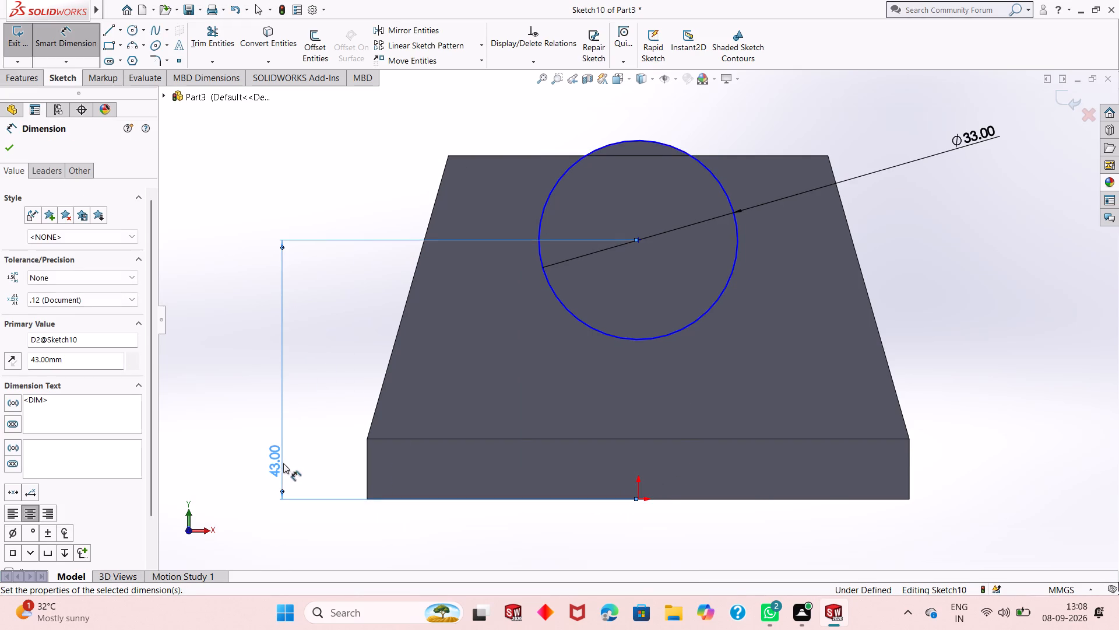
Dimension the horizontal distance from the circle's centre to an upper corner of the trapezoidal face.
left_click(639, 240)
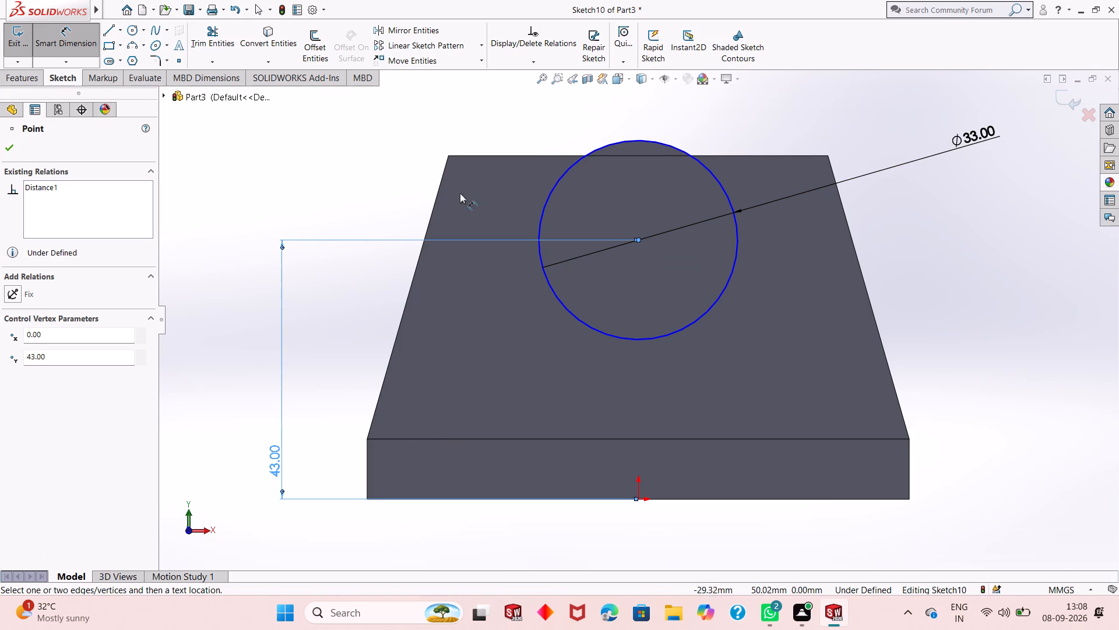
left_click(450, 156)
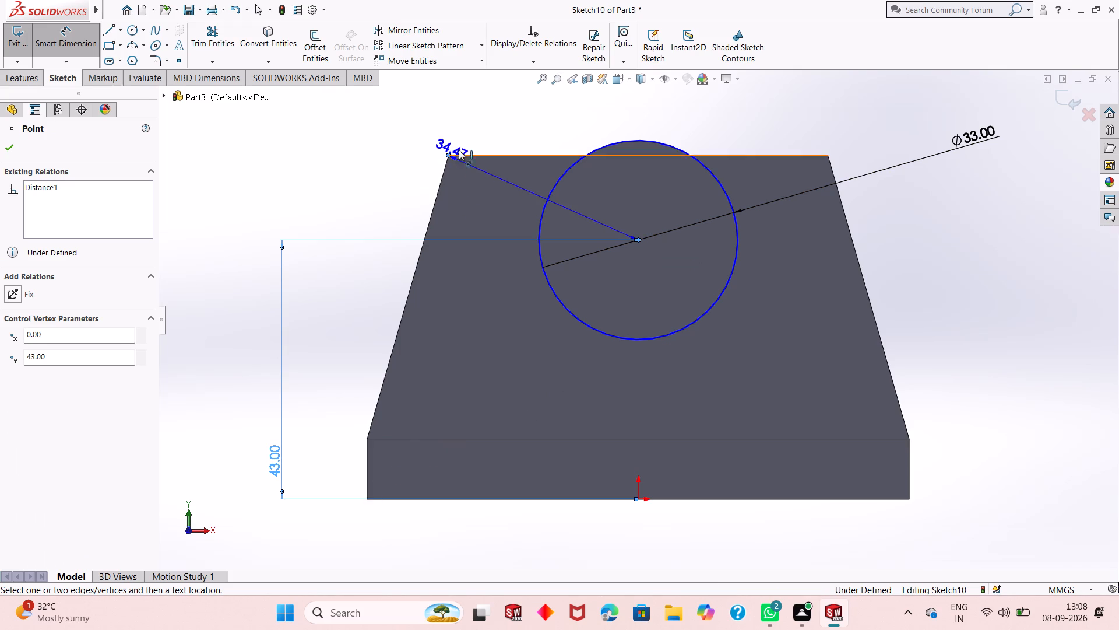
left_click(478, 99)
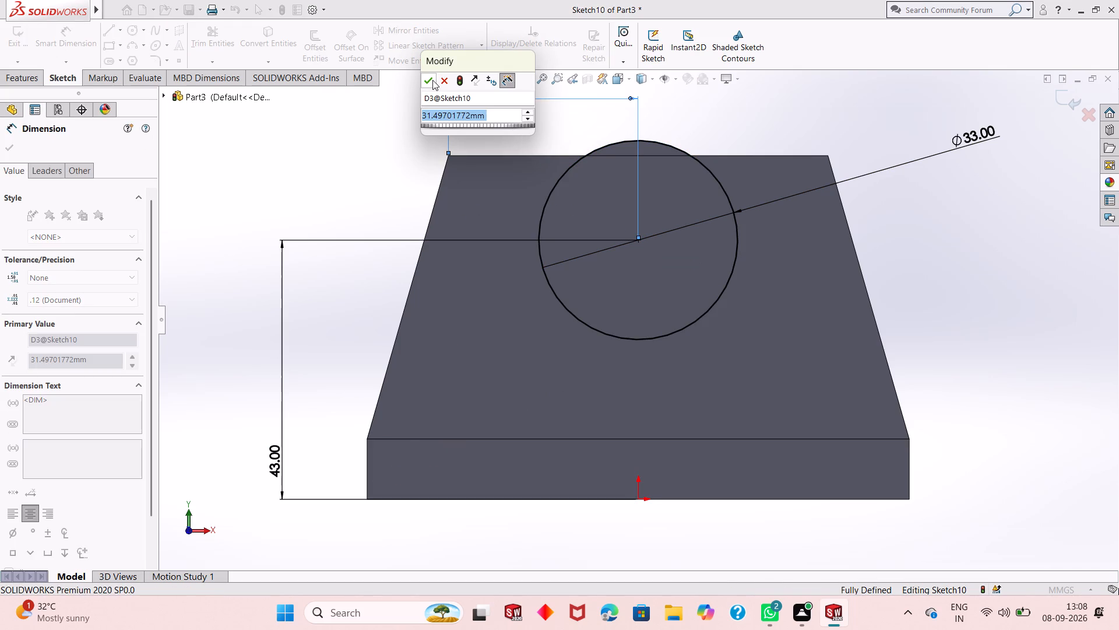
left_click(430, 80)
Extrude the 33 mm circle outward from the side face as a 15 mm blind boss with Merge result enabled.
middle_click_drag(924, 268, 914, 273)
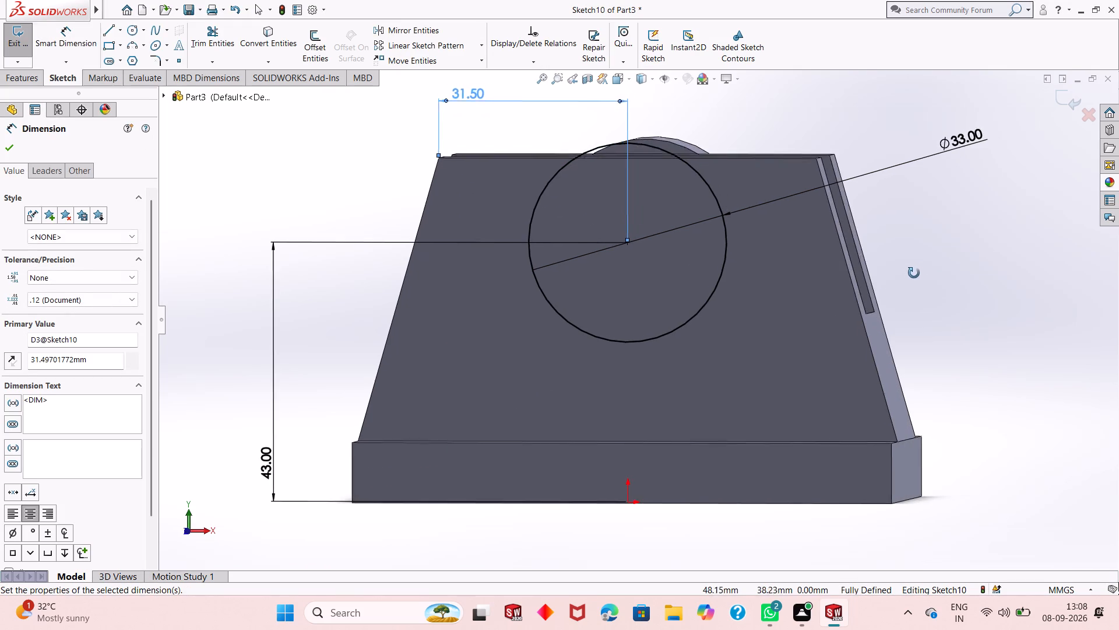
middle_click_drag(914, 273, 903, 282)
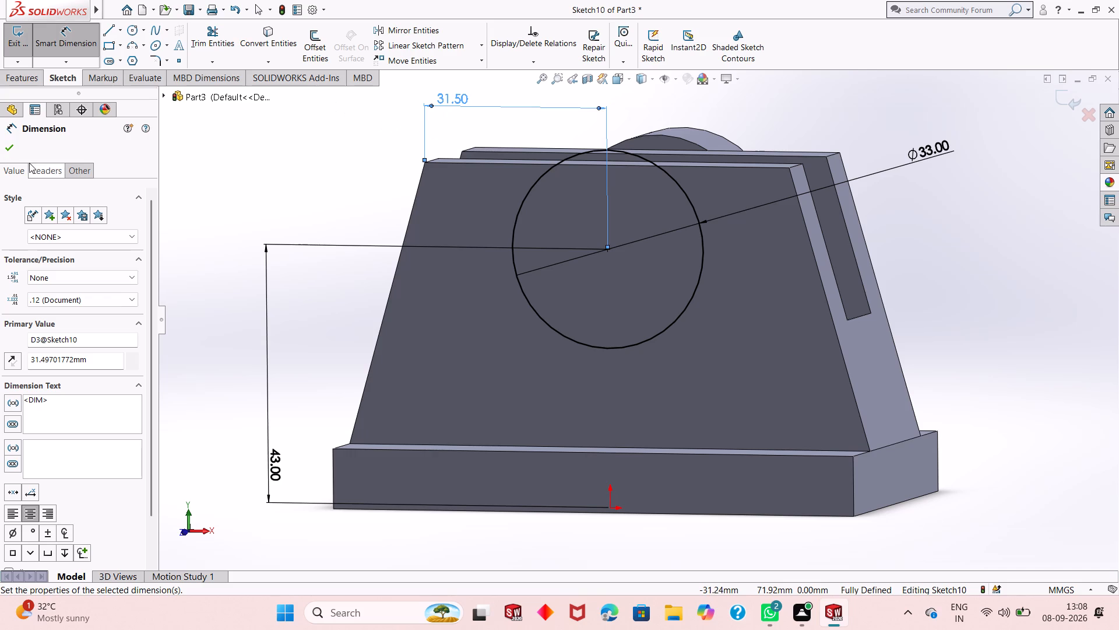
left_click(11, 143)
left_click(13, 82)
left_click(24, 49)
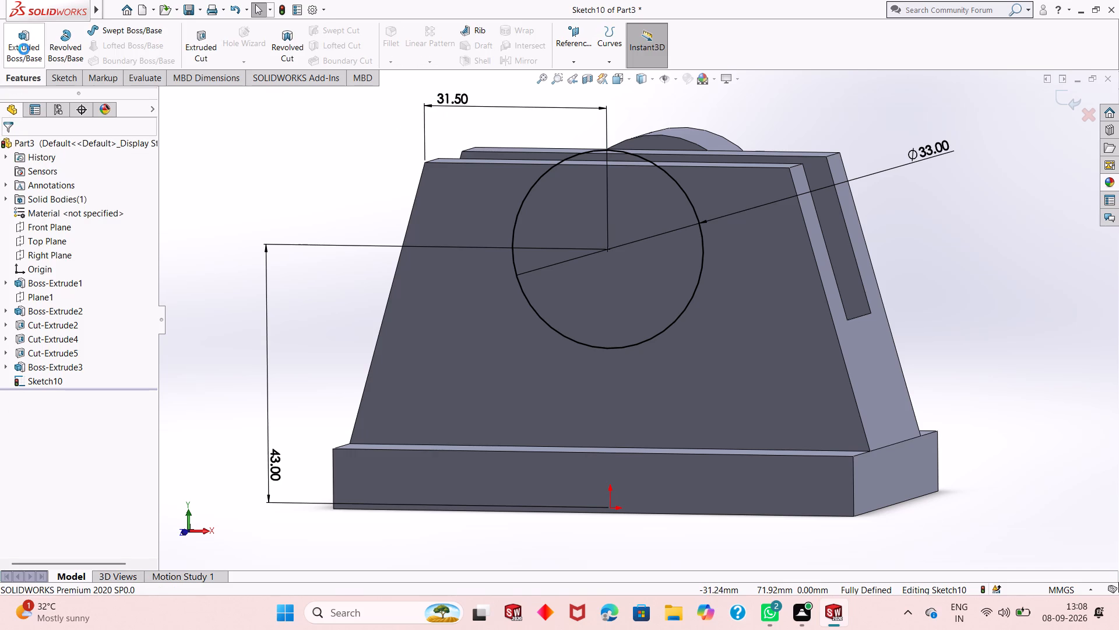
middle_click_drag(938, 304, 904, 320)
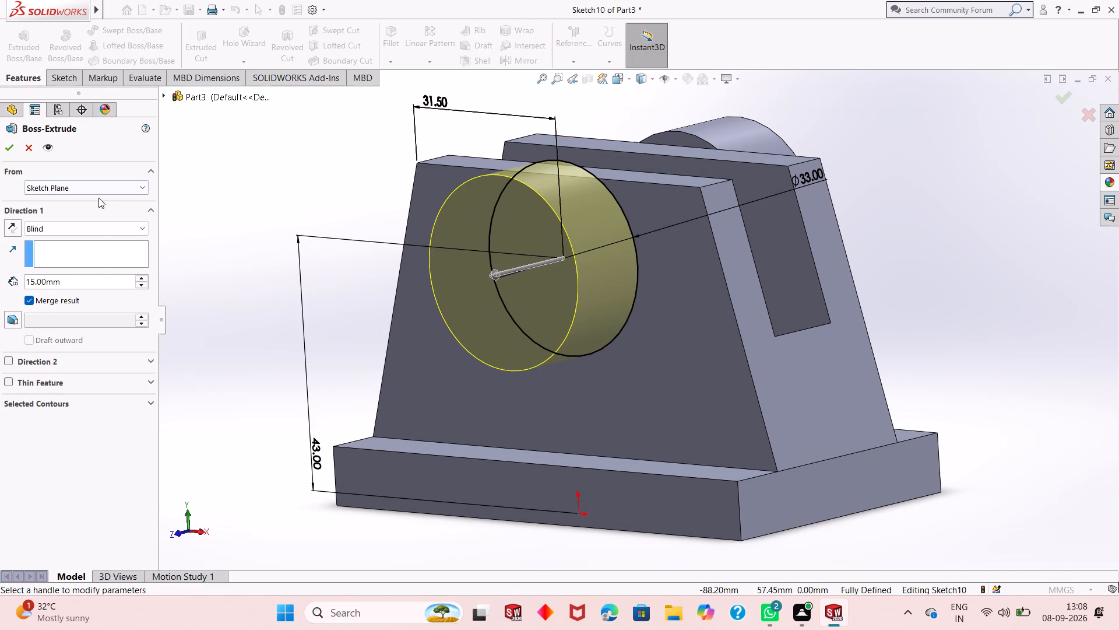
left_click(8, 148)
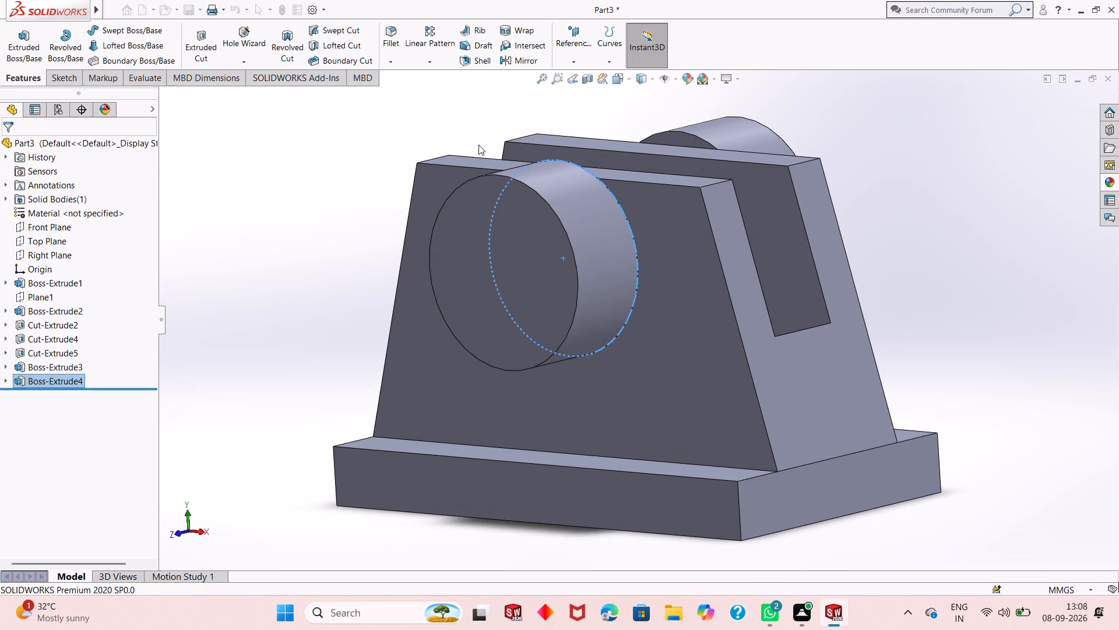
key("Escape")
key("Escape")
On the new boss's inner segment face above the side wall, sketch a horizontal line between its two corners along the wall's top edge.
middle_click_drag(860, 269, 758, 349)
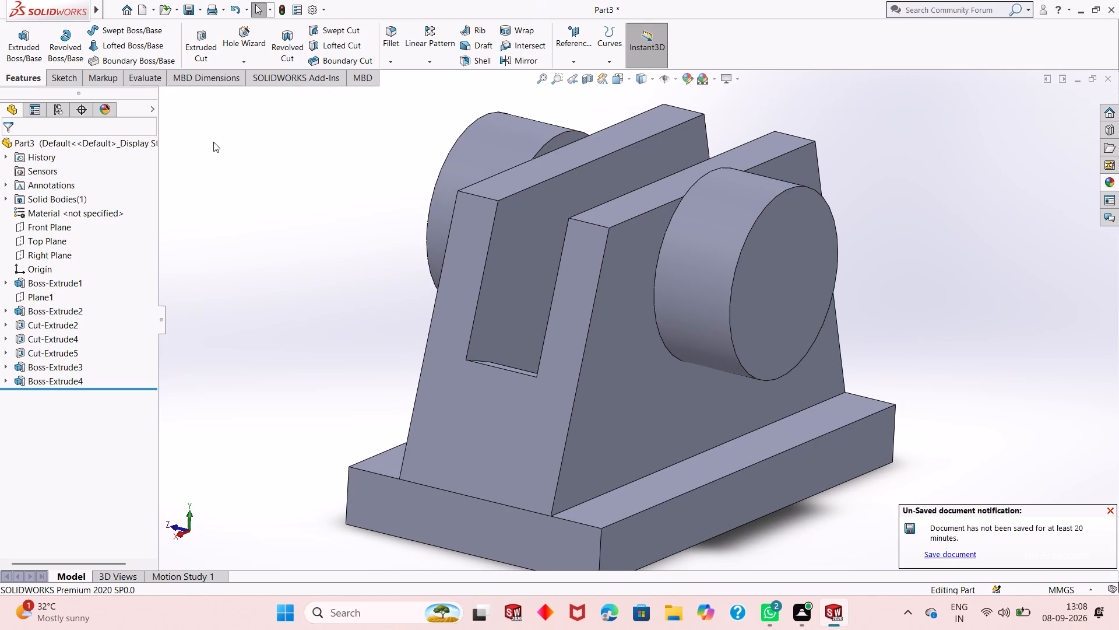
left_click(558, 140)
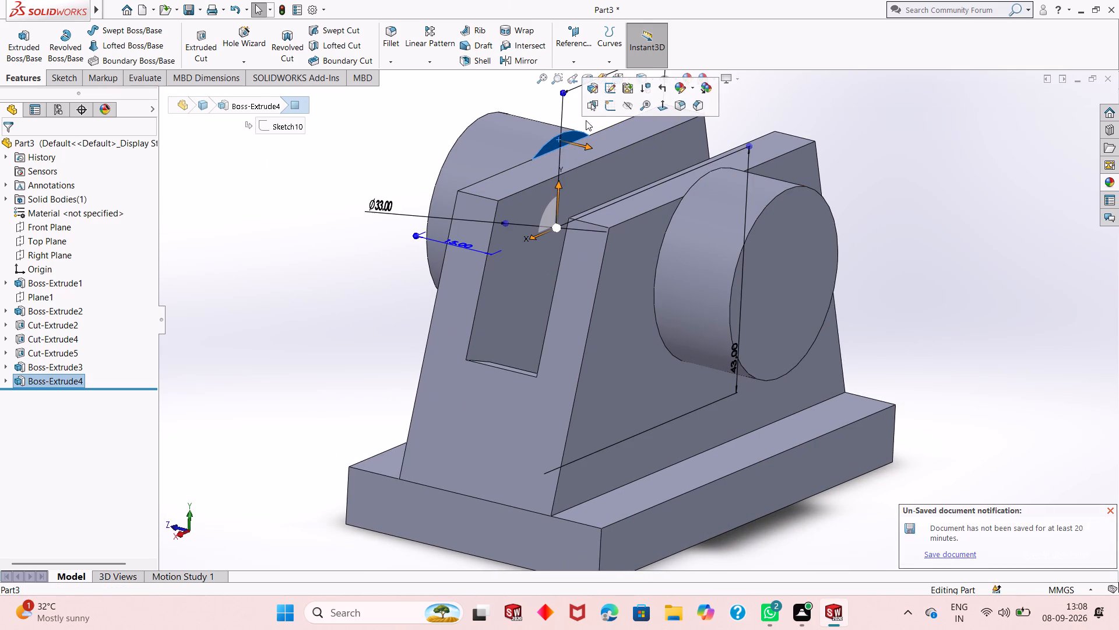
left_click(606, 111)
key("ctrl+8")
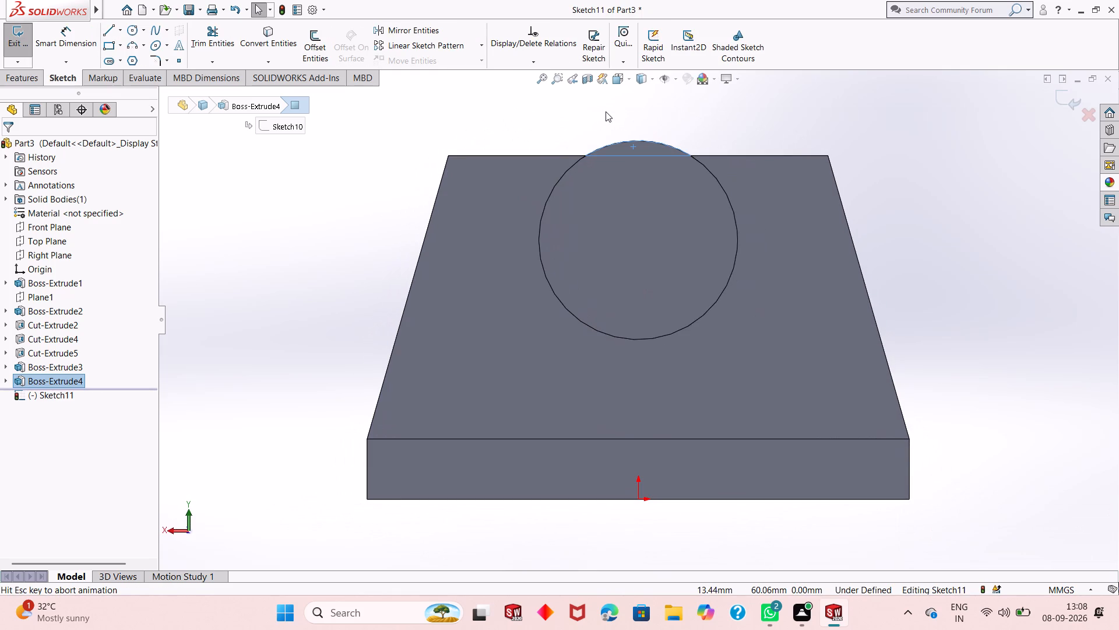
key("Escape")
middle_click_drag(628, 143, 632, 178)
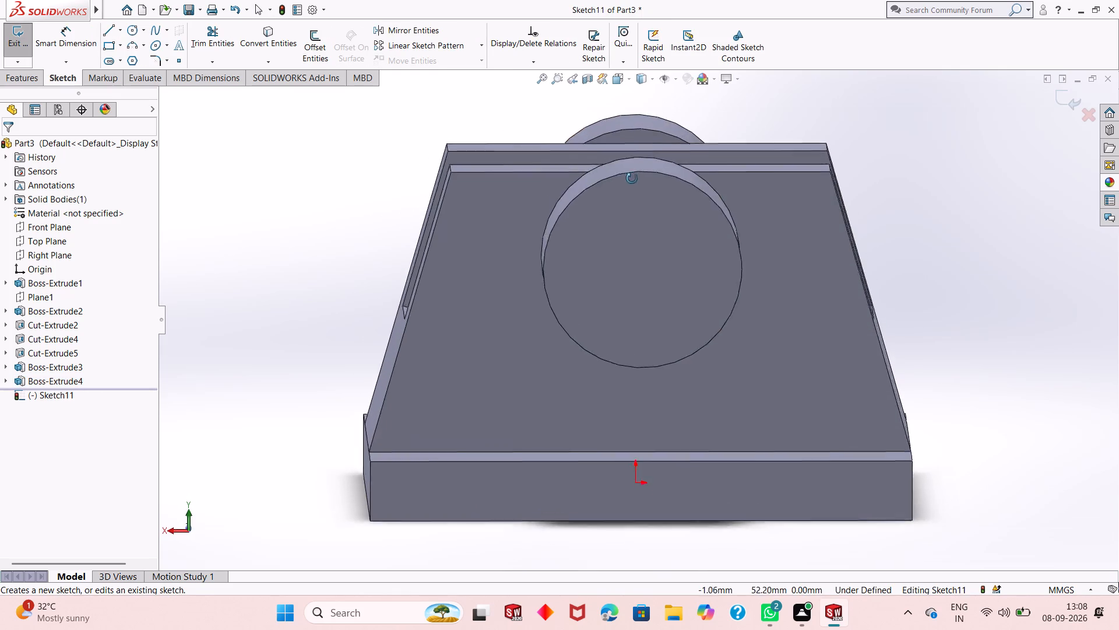
middle_click_drag(632, 178, 634, 190)
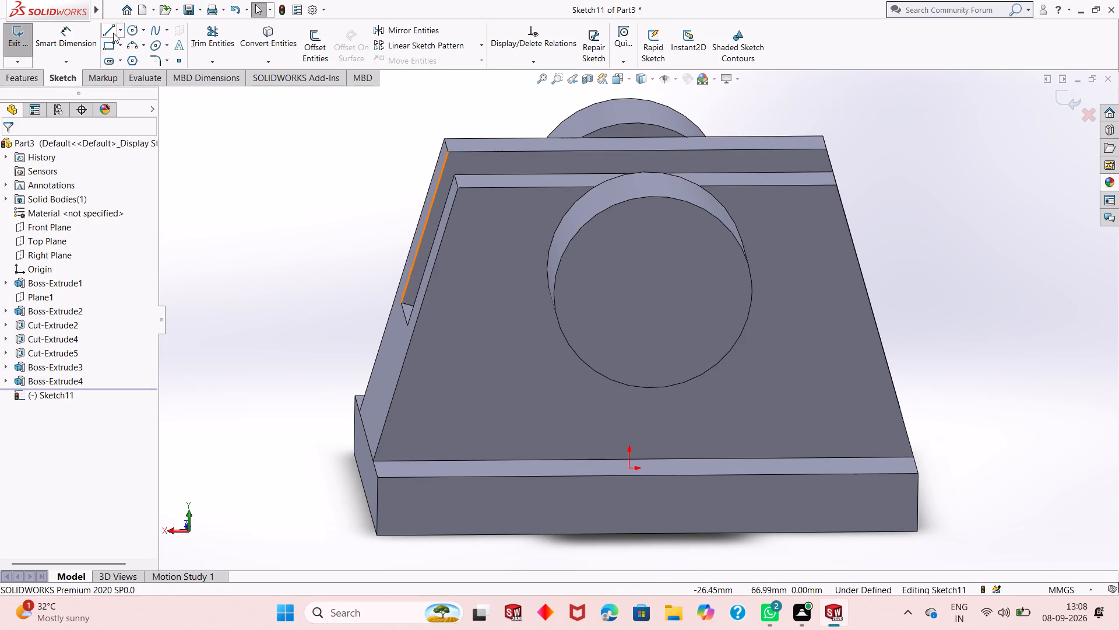
left_click(112, 32)
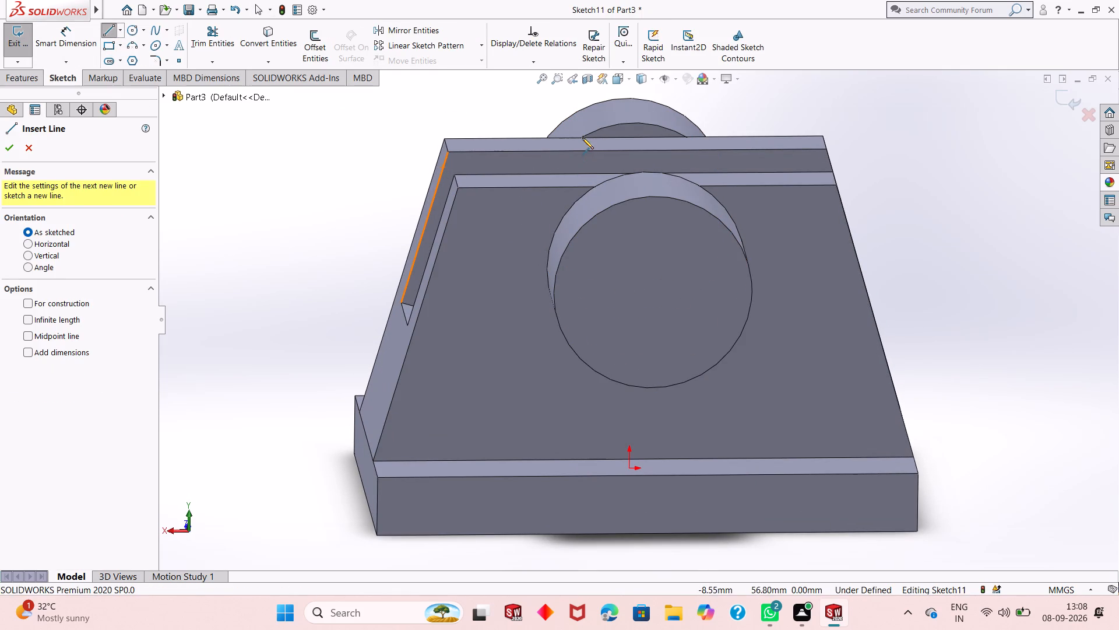
left_click(582, 138)
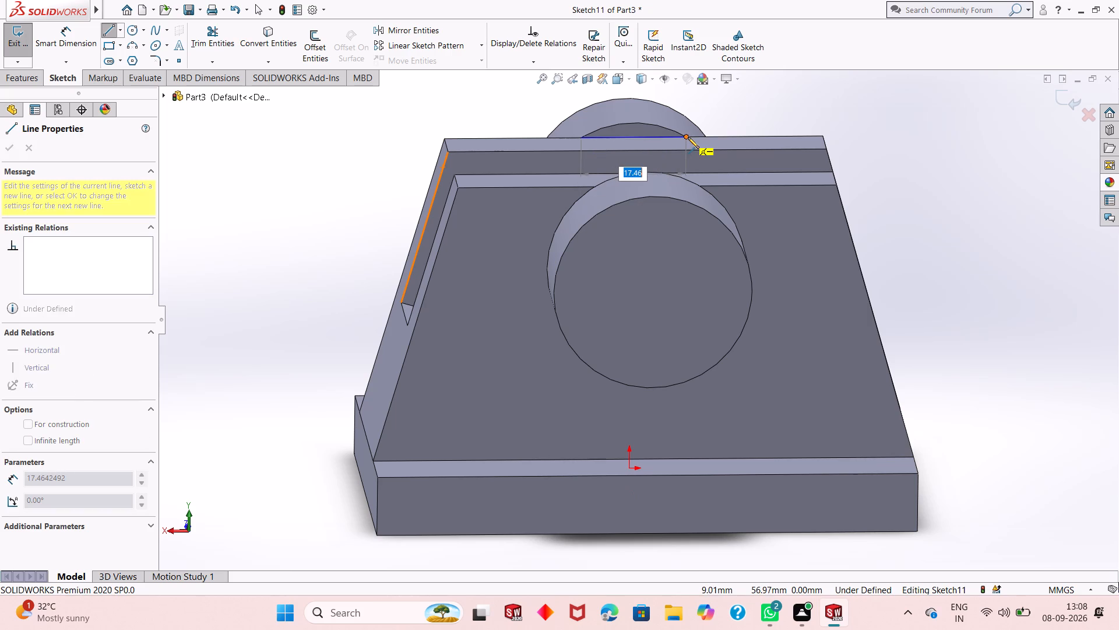
left_click(688, 138)
right_click(688, 138)
left_click(712, 147)
key("Escape")
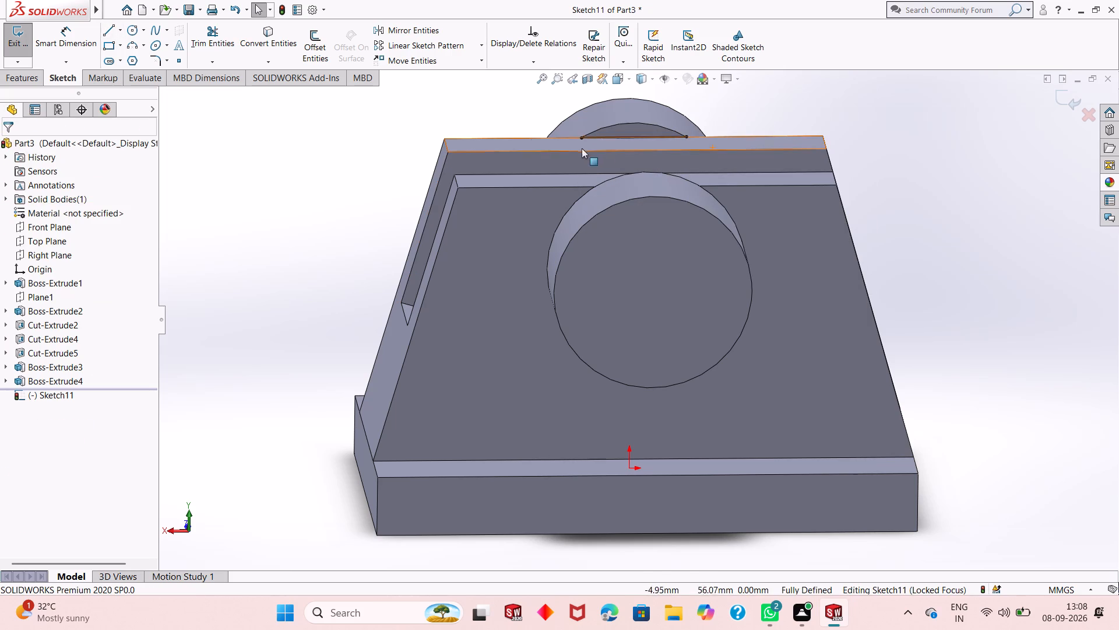
Cut the segment above the line 8 mm deep into the boss with a blind Extruded Cut.
left_click(37, 80)
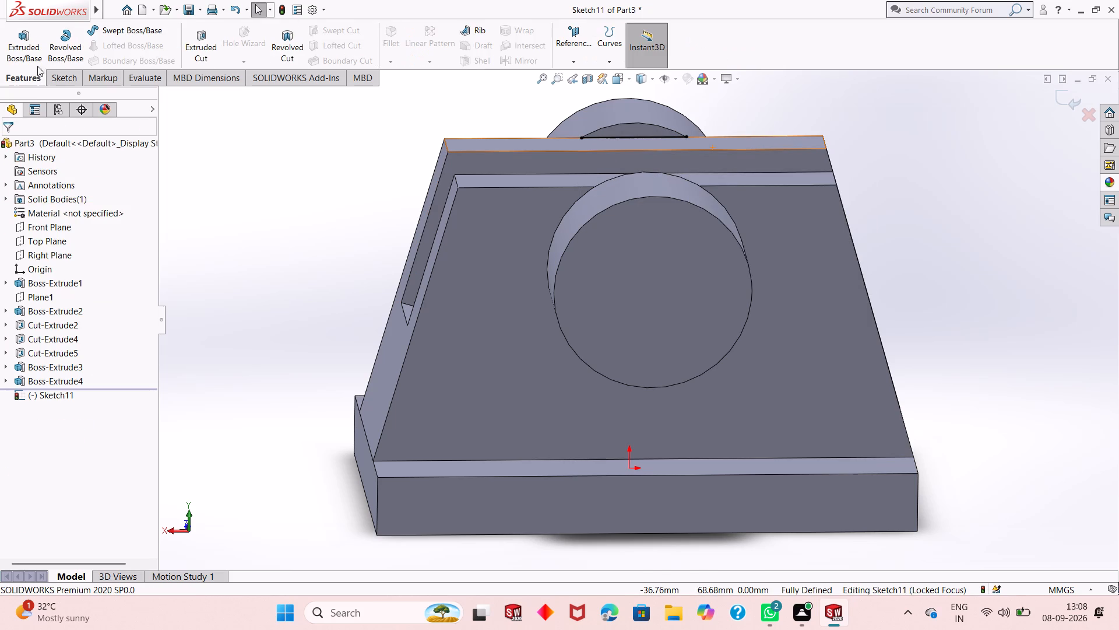
left_click(207, 44)
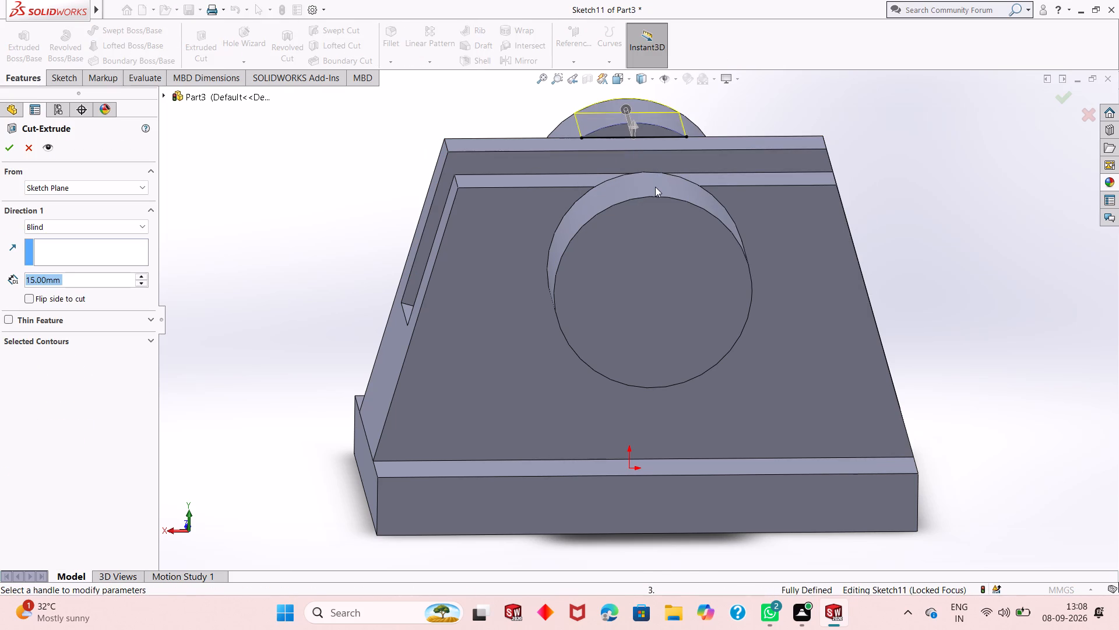
middle_click_drag(661, 184, 688, 184)
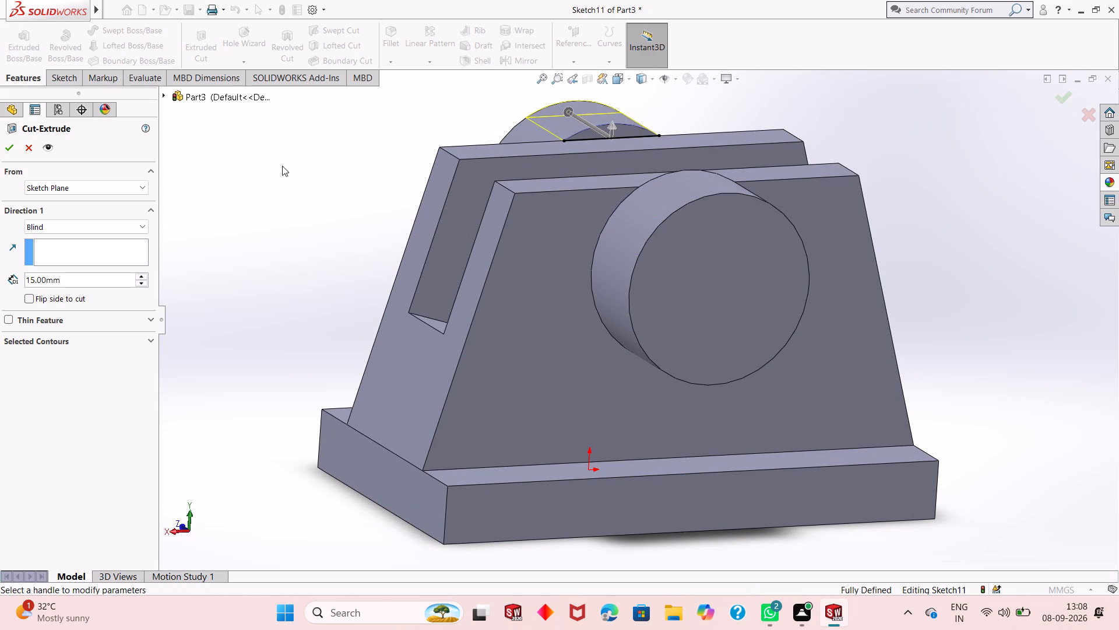
double_click(69, 280)
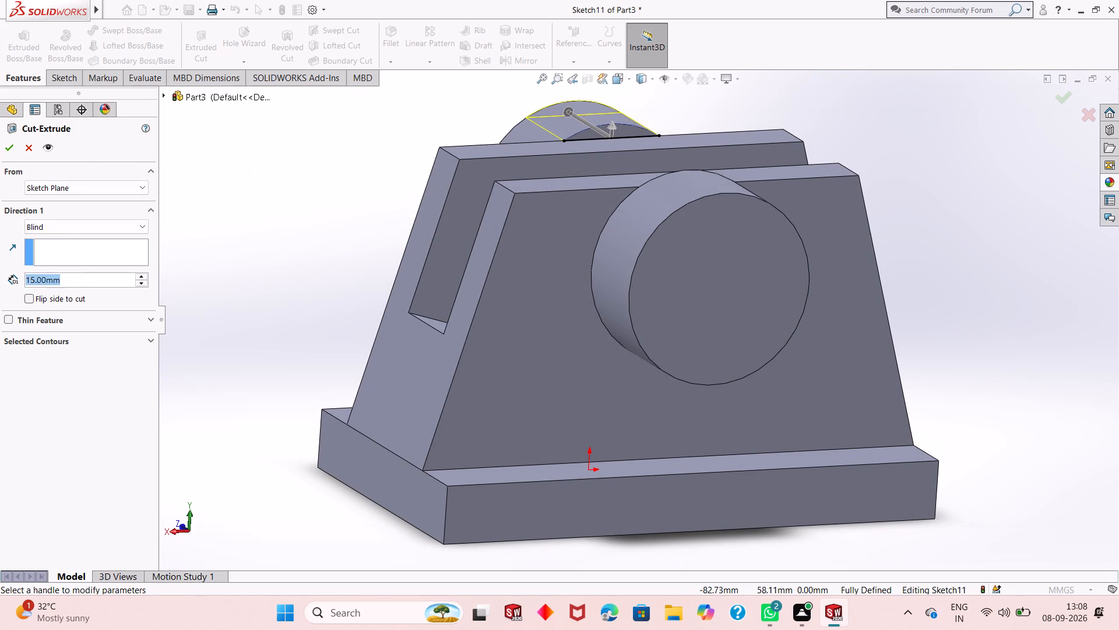
key("8")
key("Return")
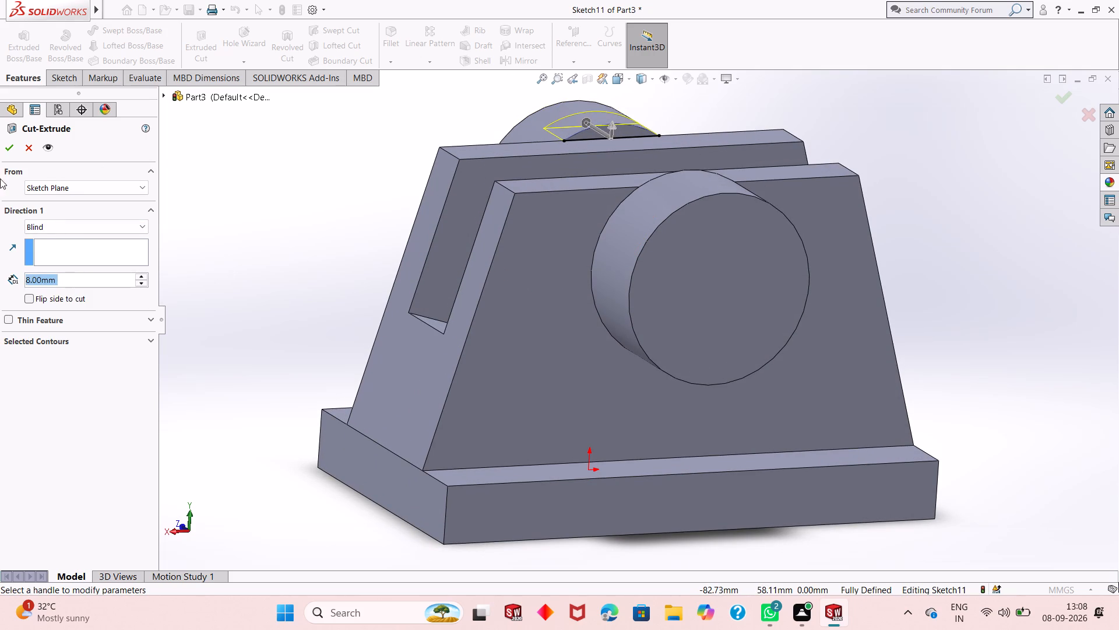
left_click(9, 151)
Start a sketch on the inner segment face that the opposite 33 mm boss exposes above its side wall.
middle_click_drag(619, 254, 696, 320)
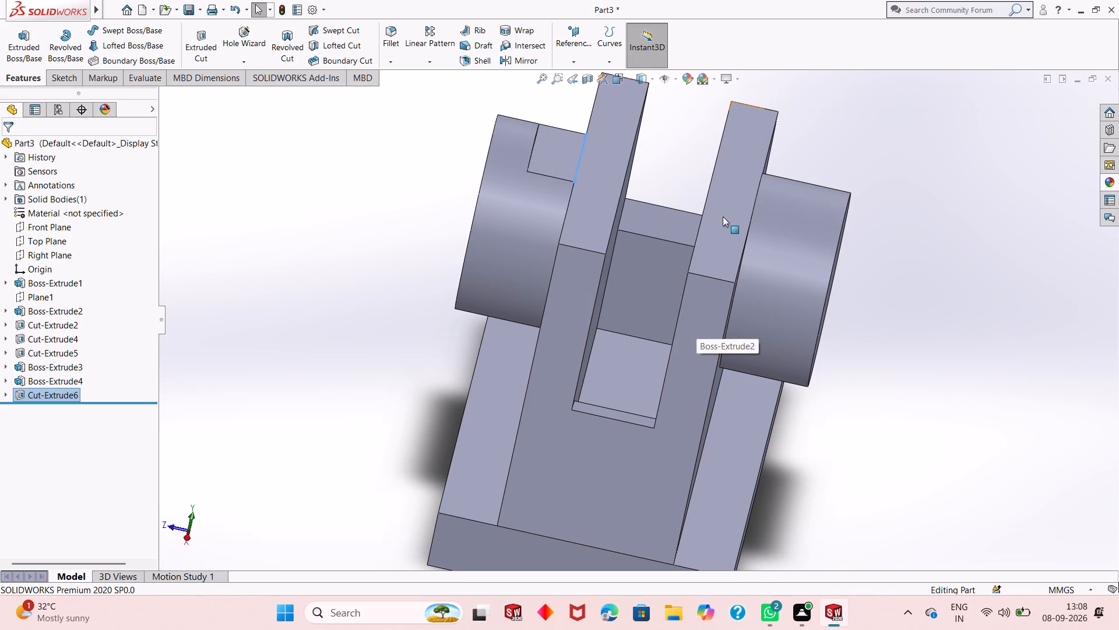
middle_click_drag(736, 239, 772, 209)
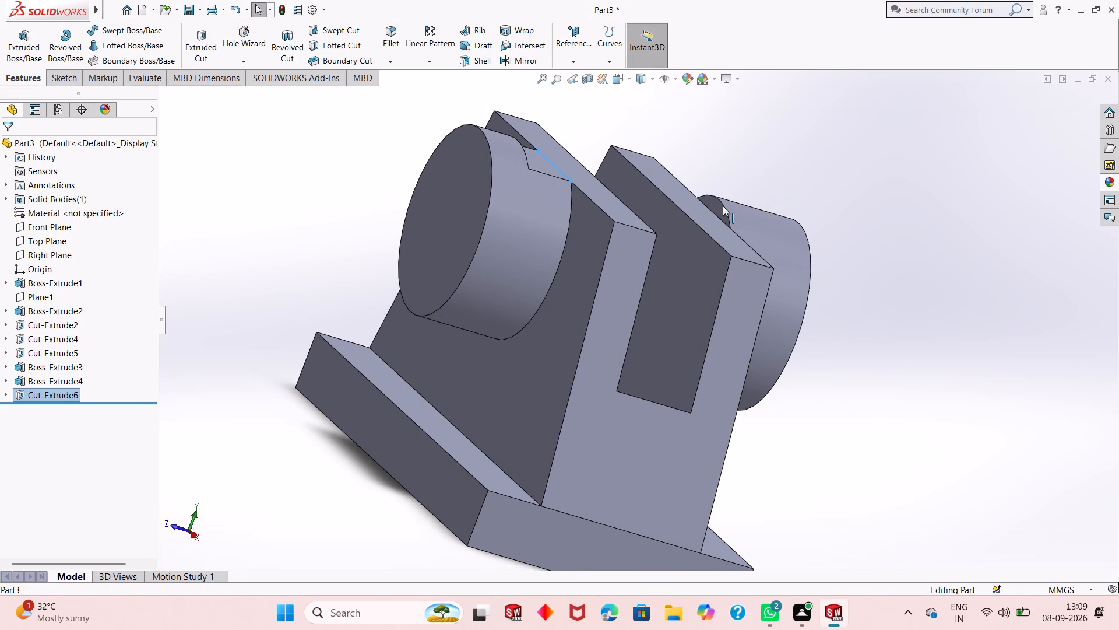
left_click(715, 209)
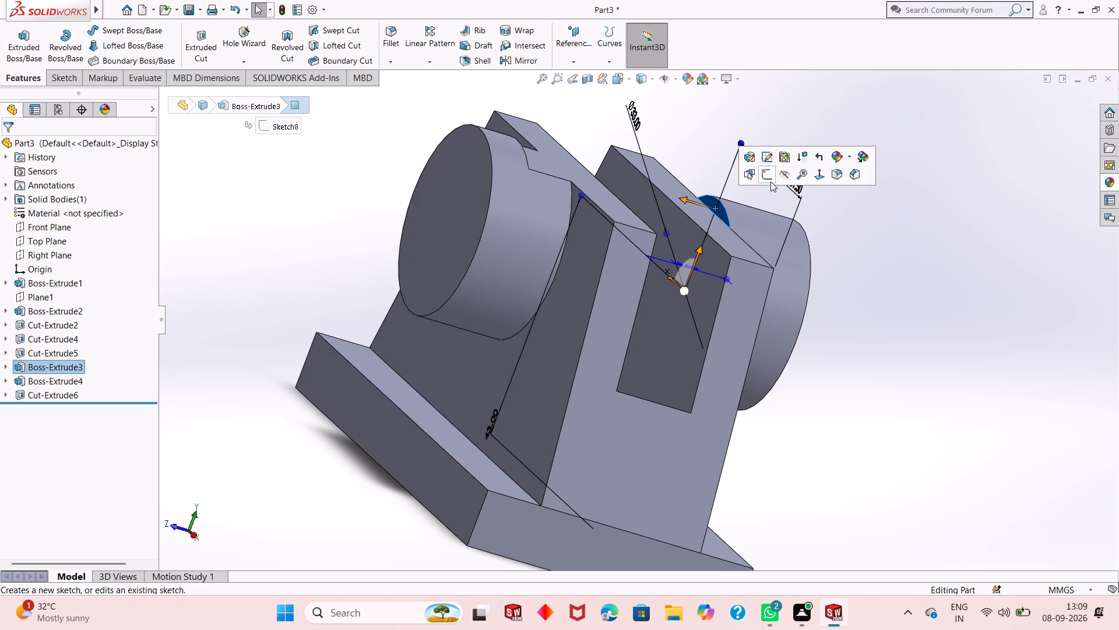
left_click(770, 181)
scroll(707, 208, "down", 5)
key("Escape")
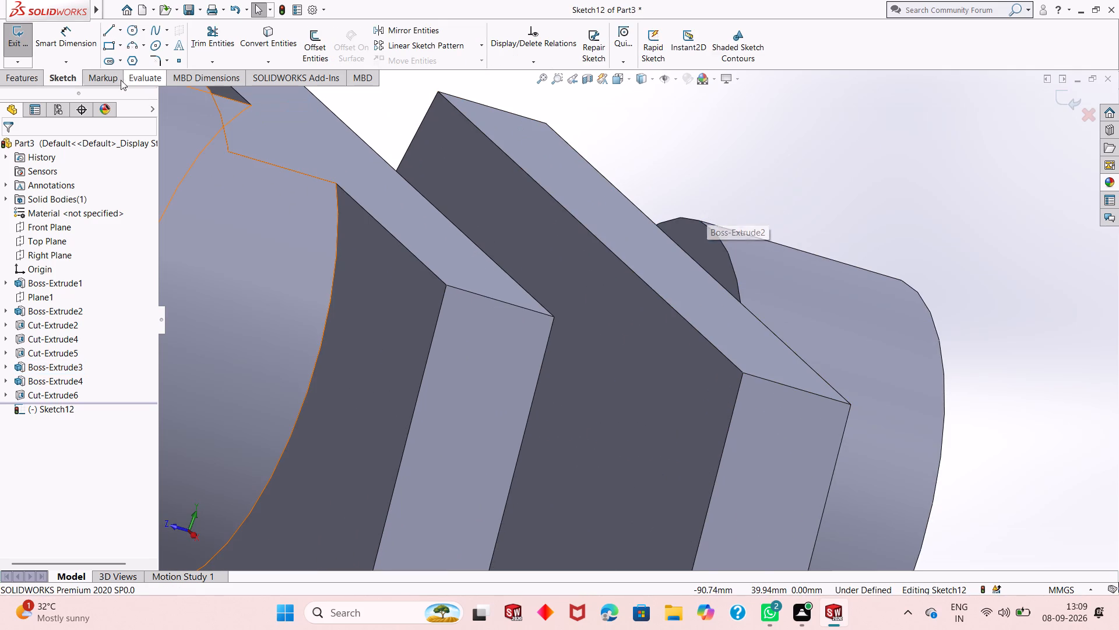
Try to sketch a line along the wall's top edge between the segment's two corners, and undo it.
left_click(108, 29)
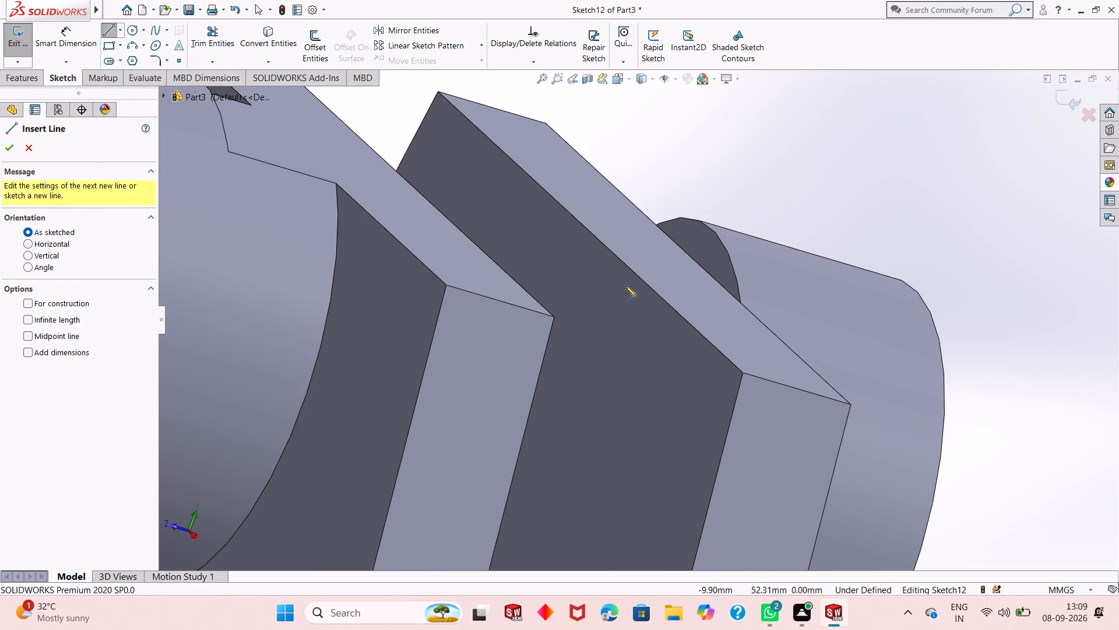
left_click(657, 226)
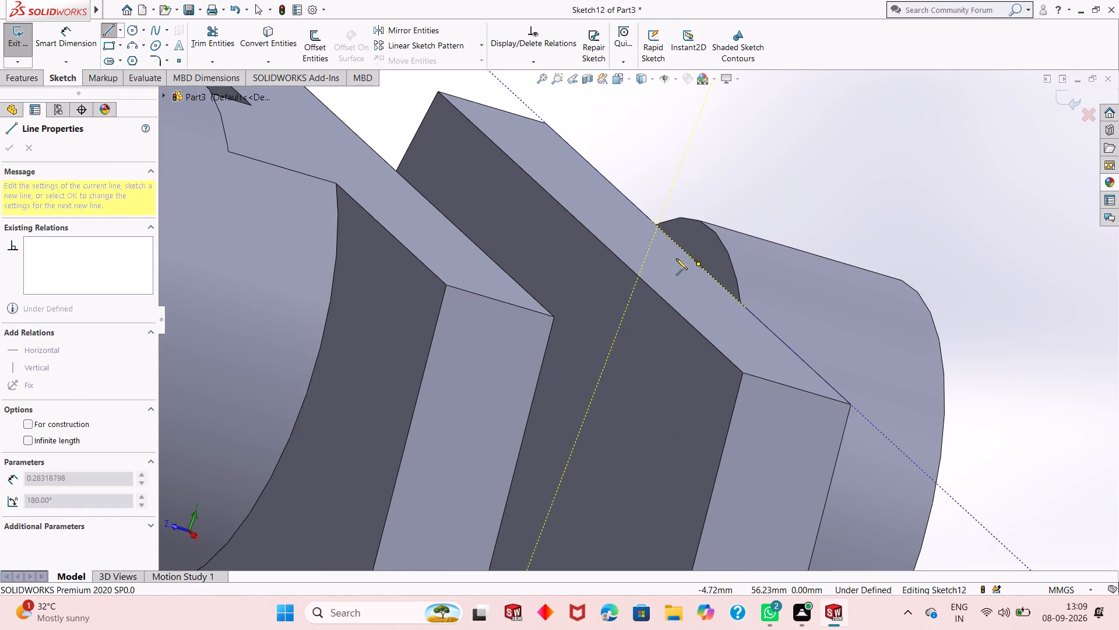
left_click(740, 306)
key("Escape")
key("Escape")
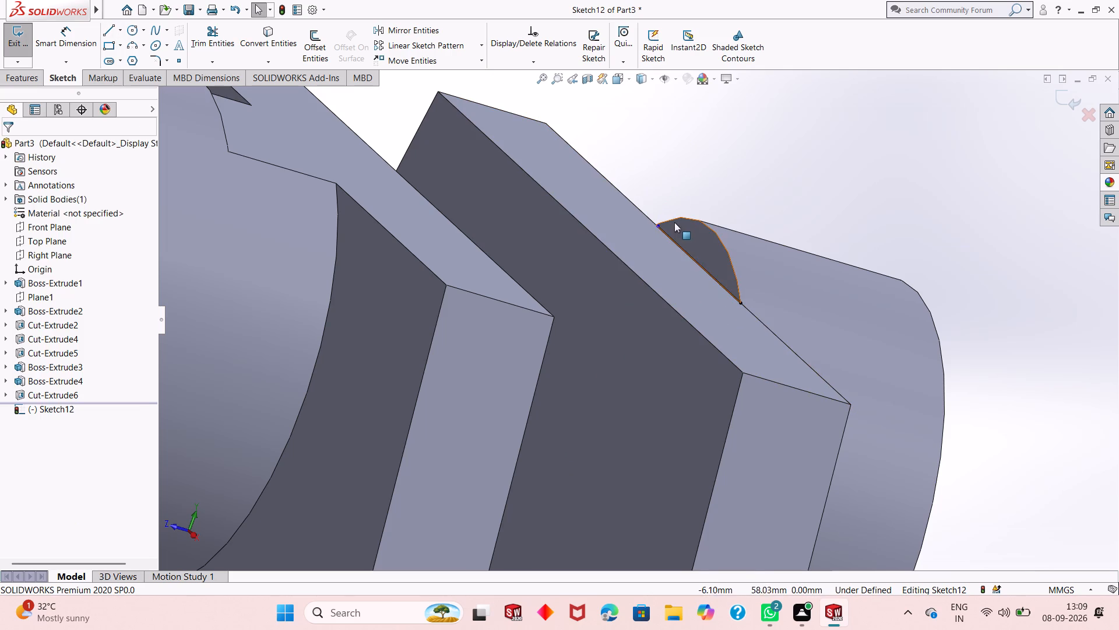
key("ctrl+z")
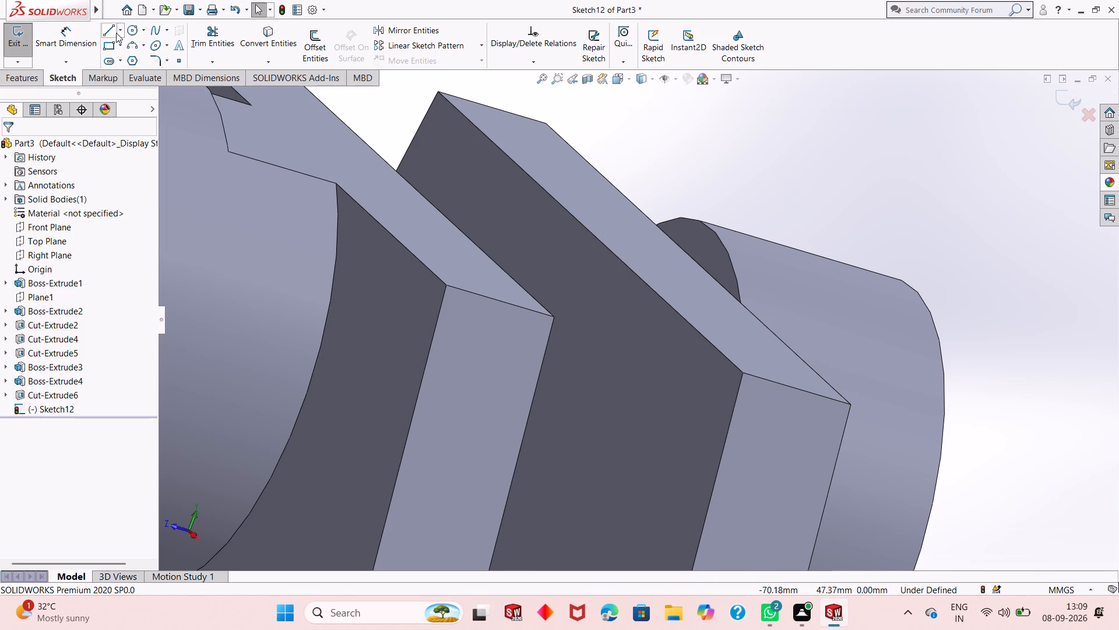
Sketch a line between the segment face's two lower corners, along the wall's top edge.
left_click(116, 33)
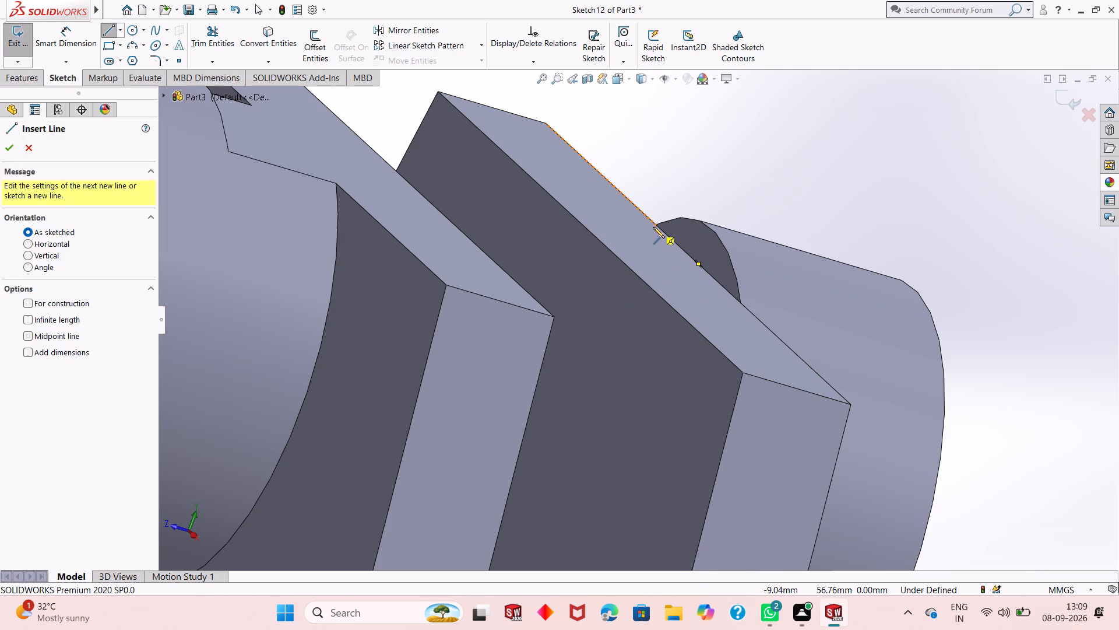
left_click(657, 227)
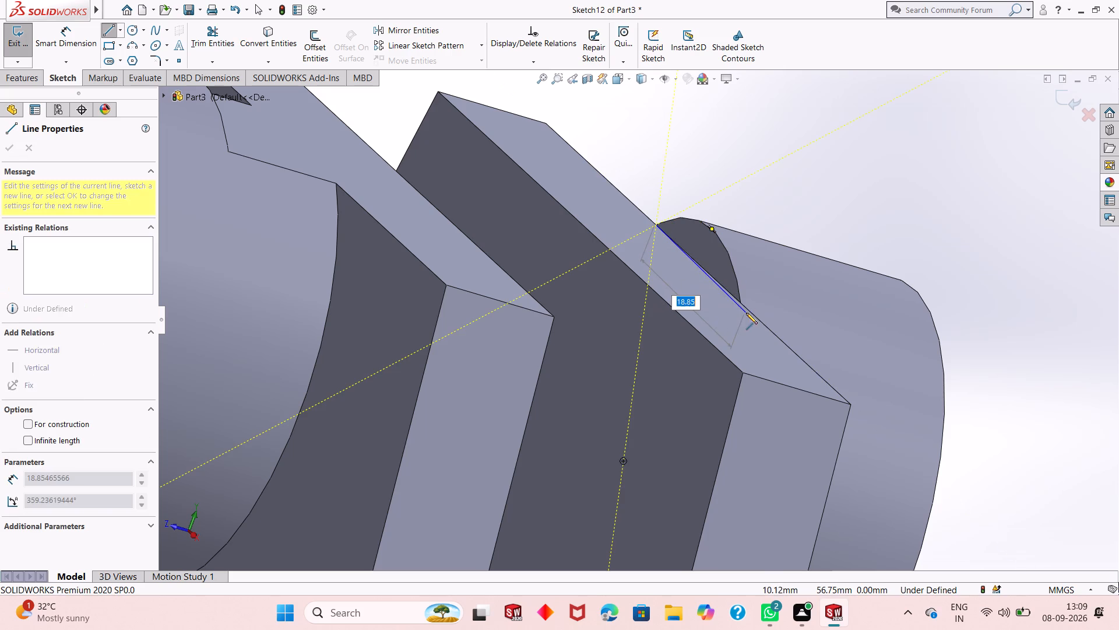
left_click(740, 302)
key("Escape")
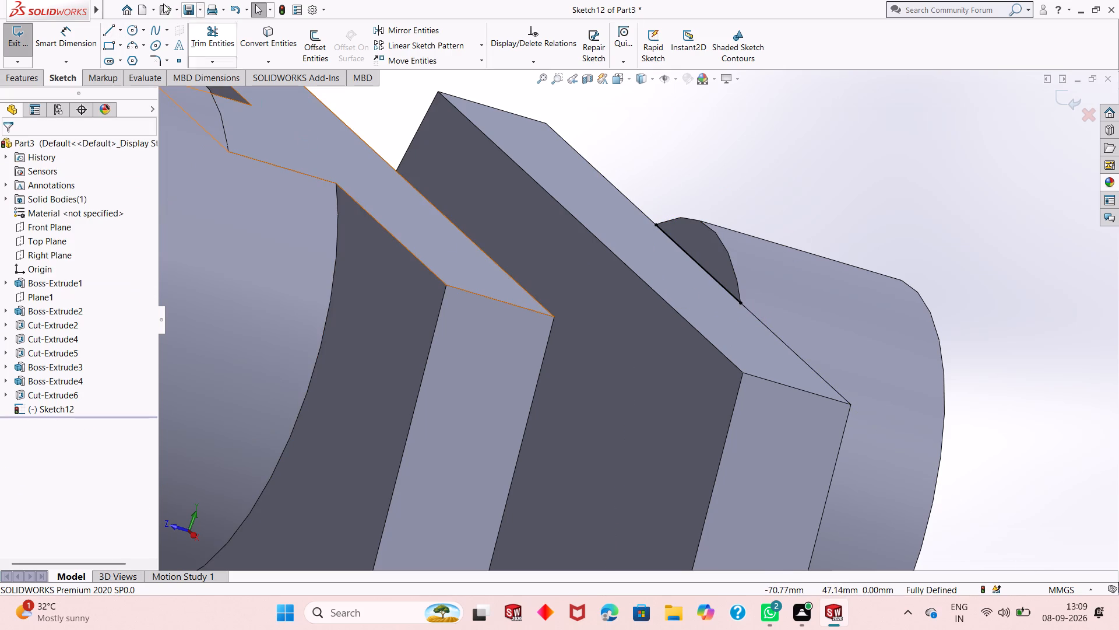
Cut the segment above the line 8 mm deep into the boss with a blind Extruded Cut.
left_click(33, 76)
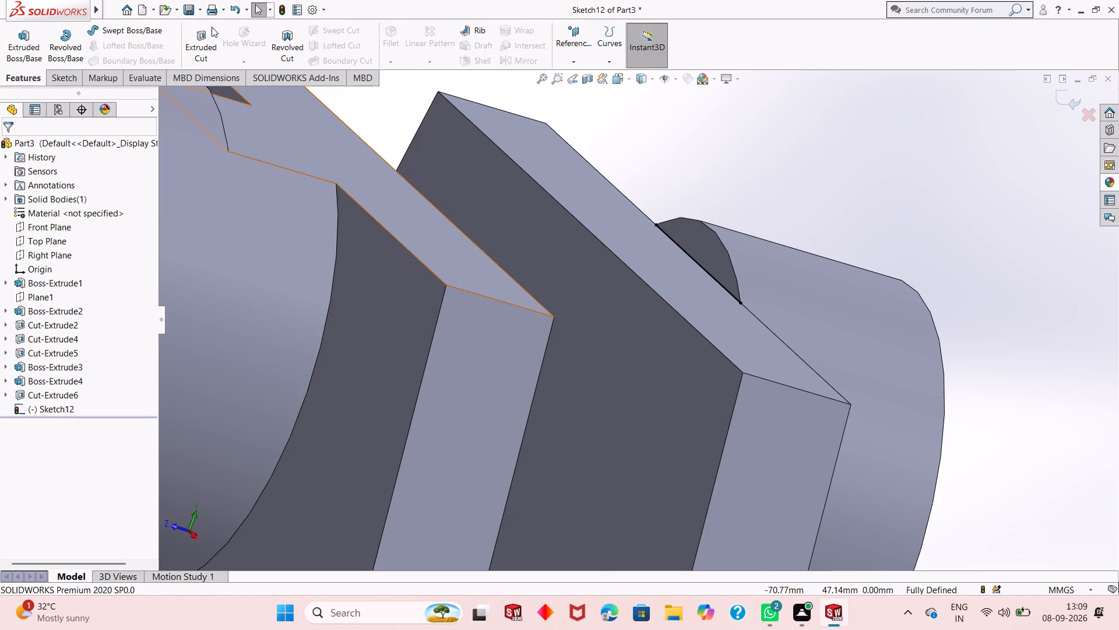
left_click(195, 40)
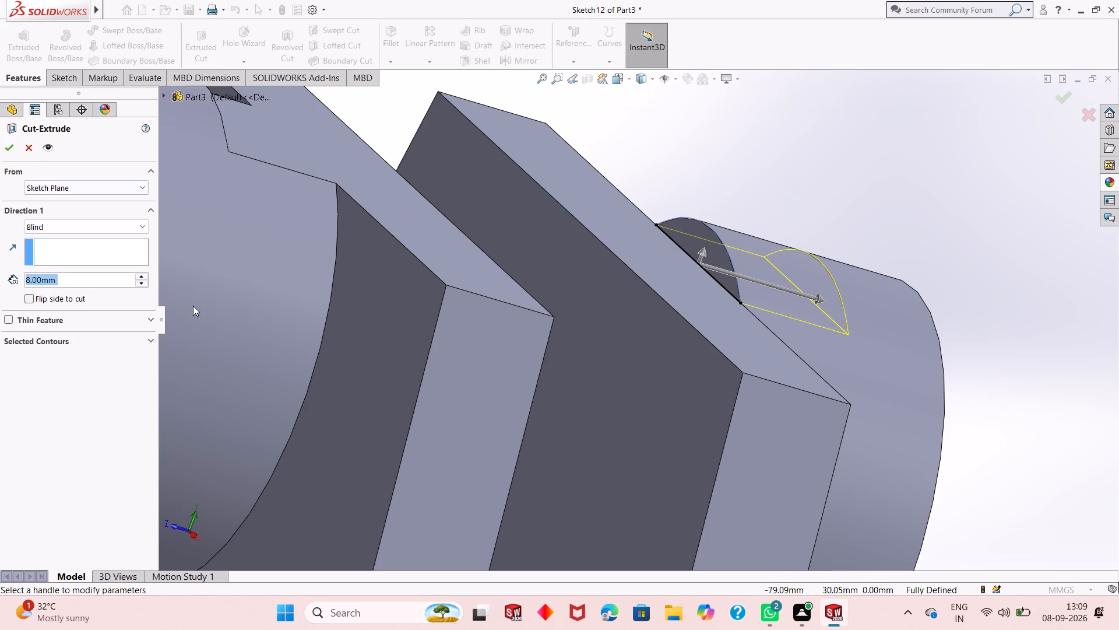
left_click(9, 152)
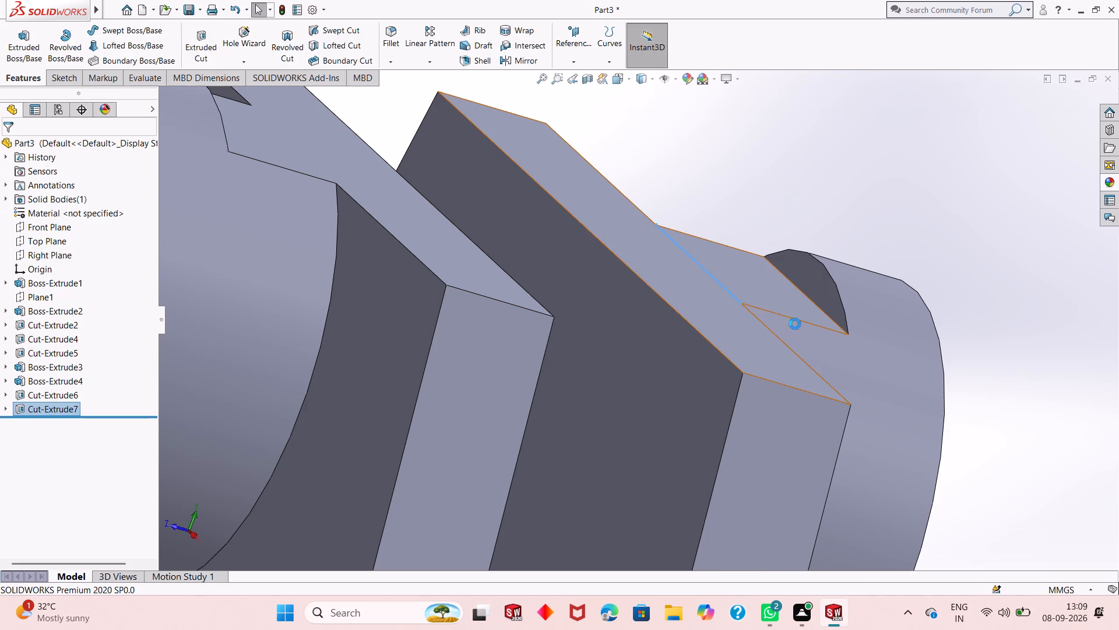
middle_click_drag(976, 393, 923, 366)
key("Escape")
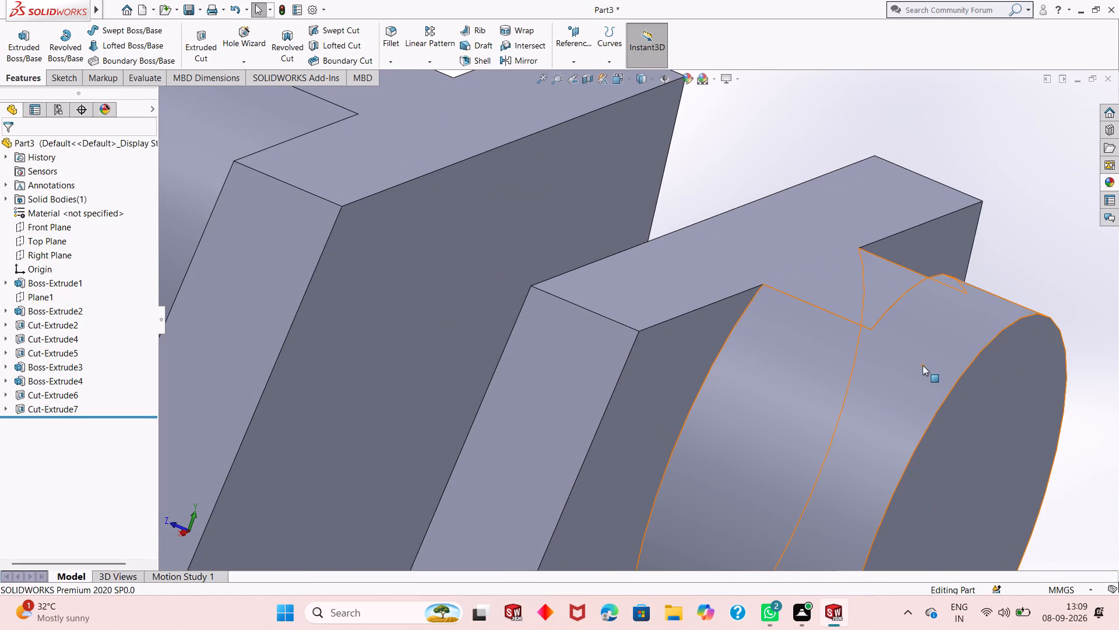
On the other boss's outer circular face, sketch a concentric circle with a 6 mm radius at the boss centre.
middle_click_drag(730, 310, 728, 247)
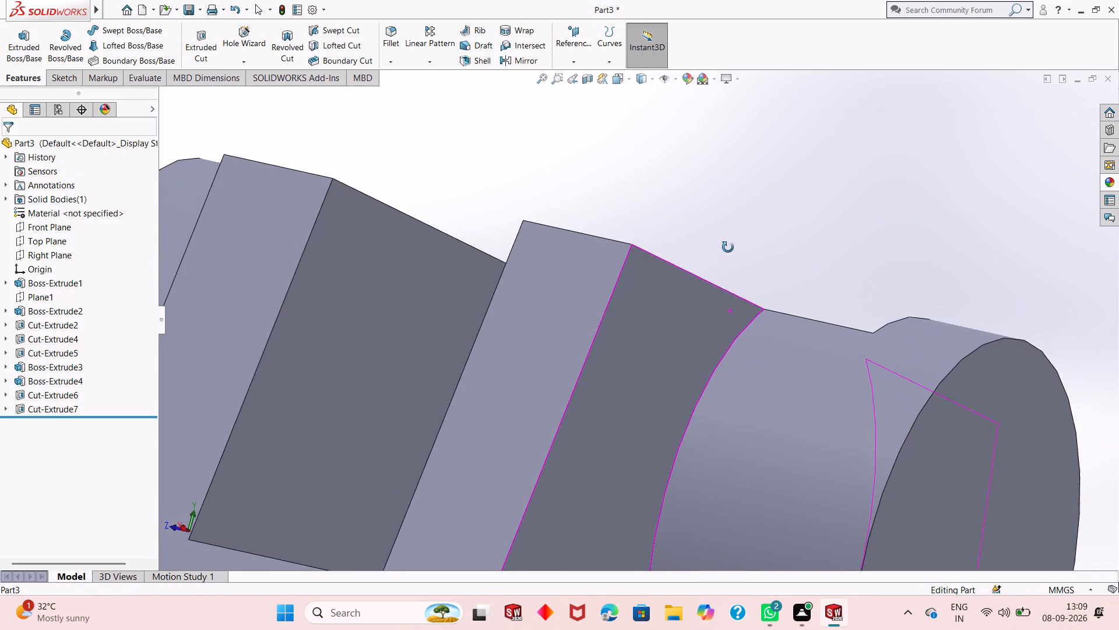
middle_click_drag(728, 247, 801, 237)
scroll(801, 236, "down", 2)
scroll(800, 236, "up", 6)
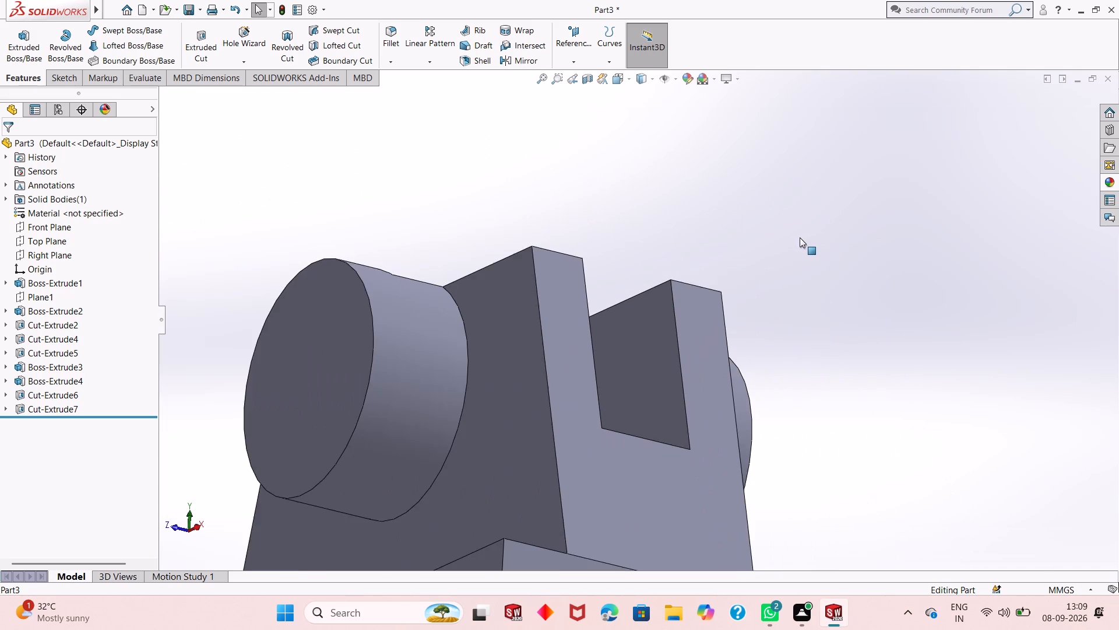
scroll(799, 237, "up", 1)
scroll(523, 490, "down", 2)
middle_click_drag(512, 415, 523, 428)
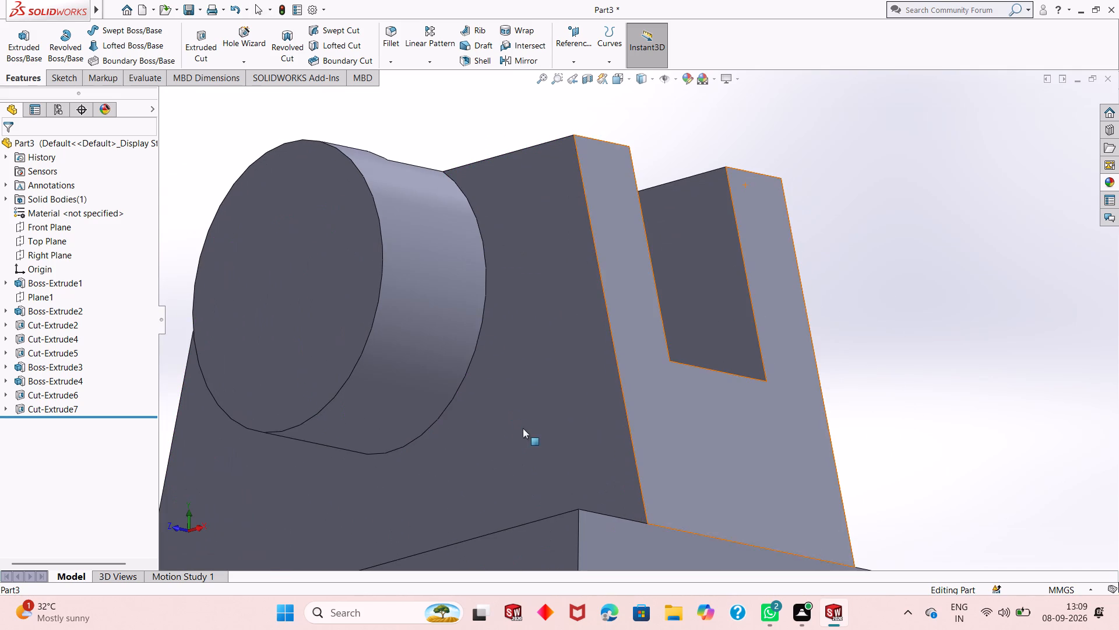
key("Escape")
left_click(288, 277)
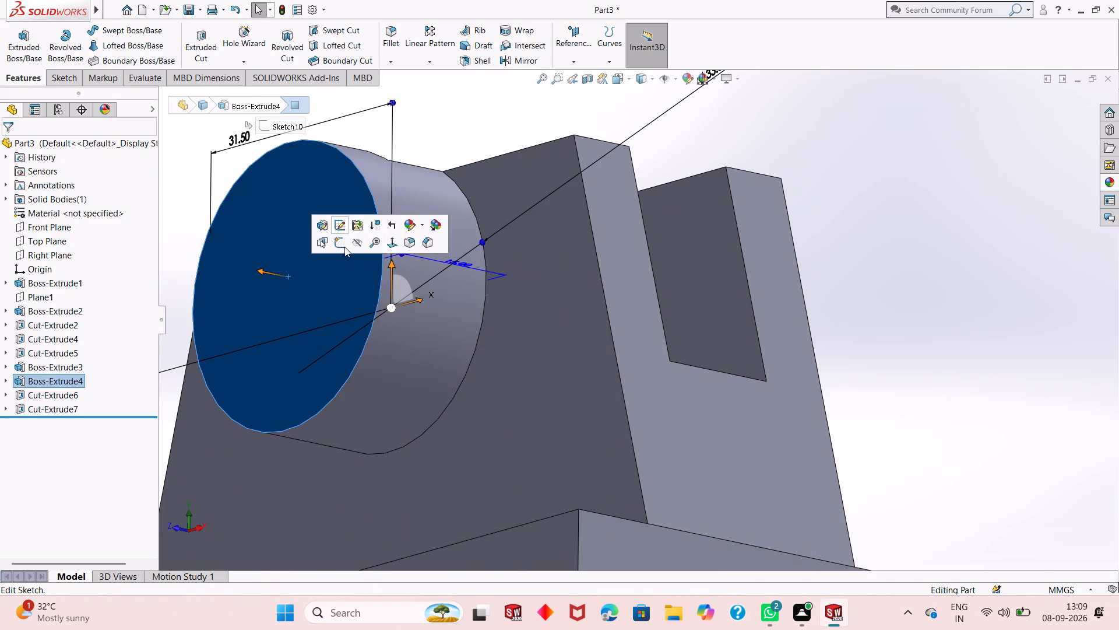
left_click(344, 247)
key("ctrl+8")
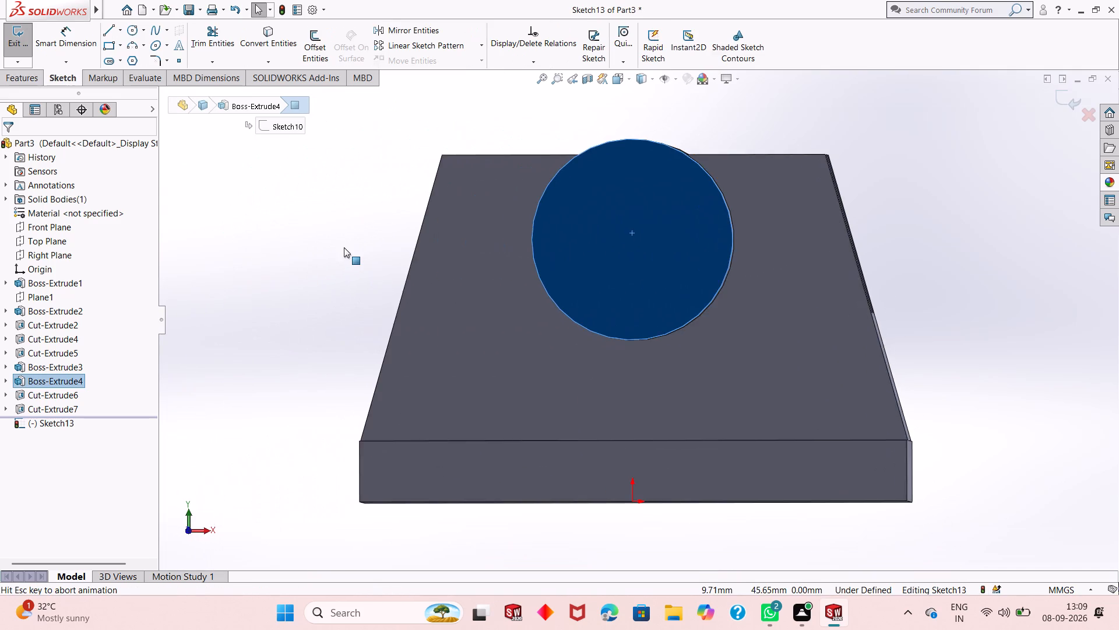
key("Escape")
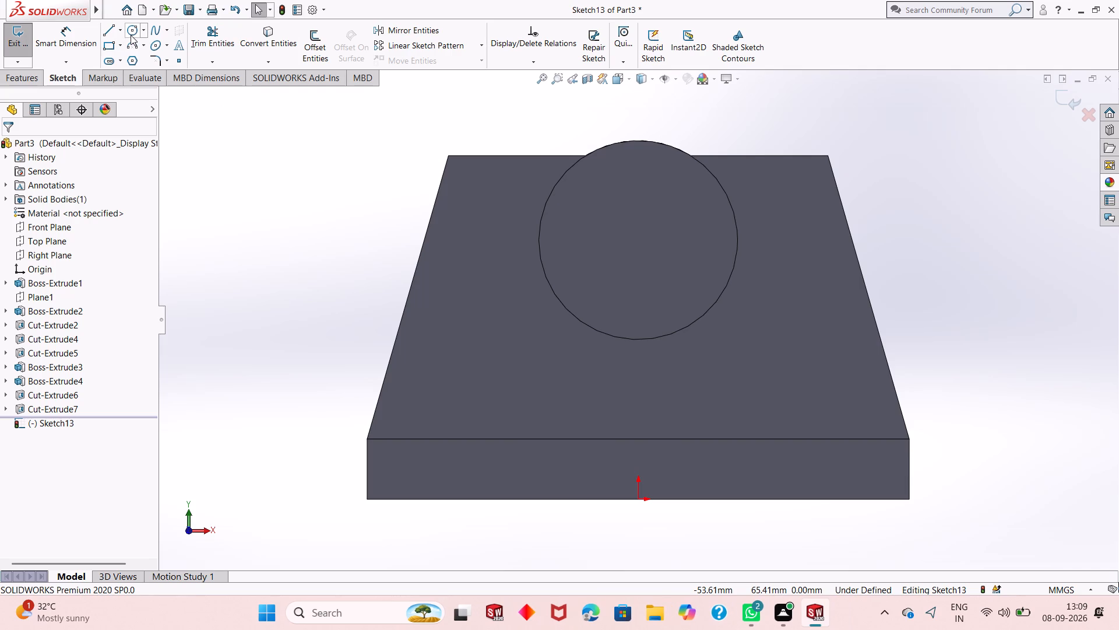
left_click(131, 33)
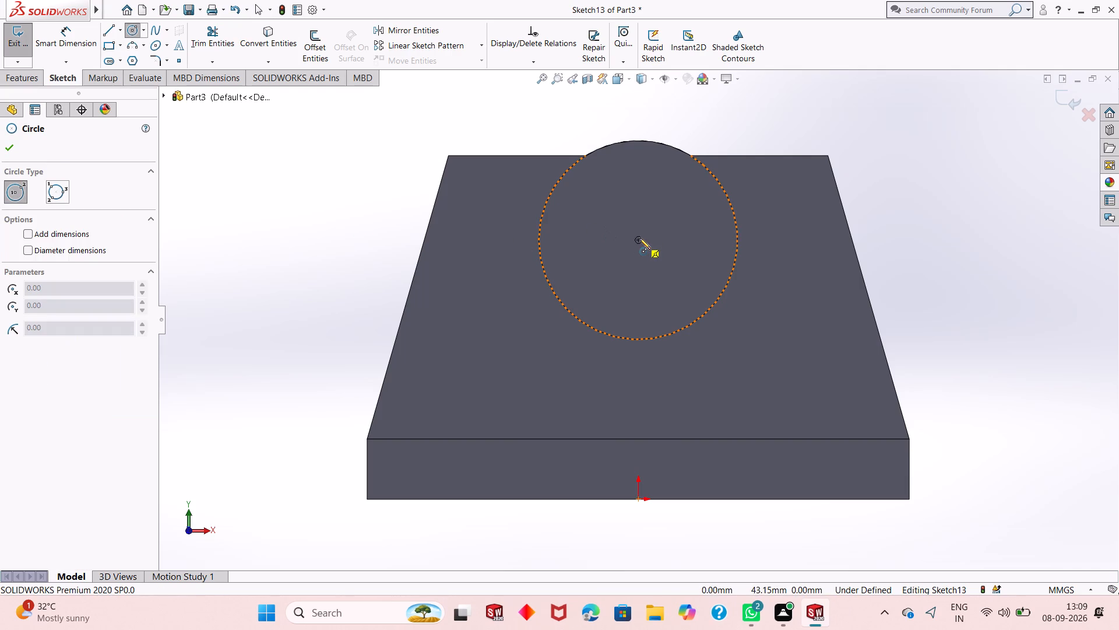
left_click(639, 238)
key("6")
key("Return")
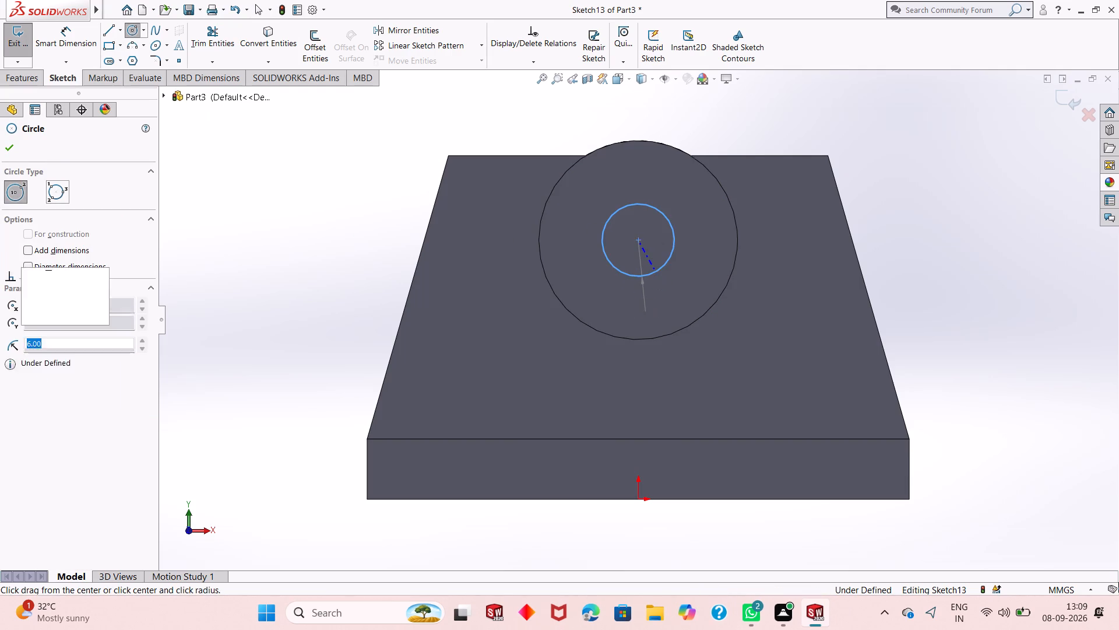
key("Escape")
key("Escape")
Dimension the concentric circle's diameter.
left_click(51, 43)
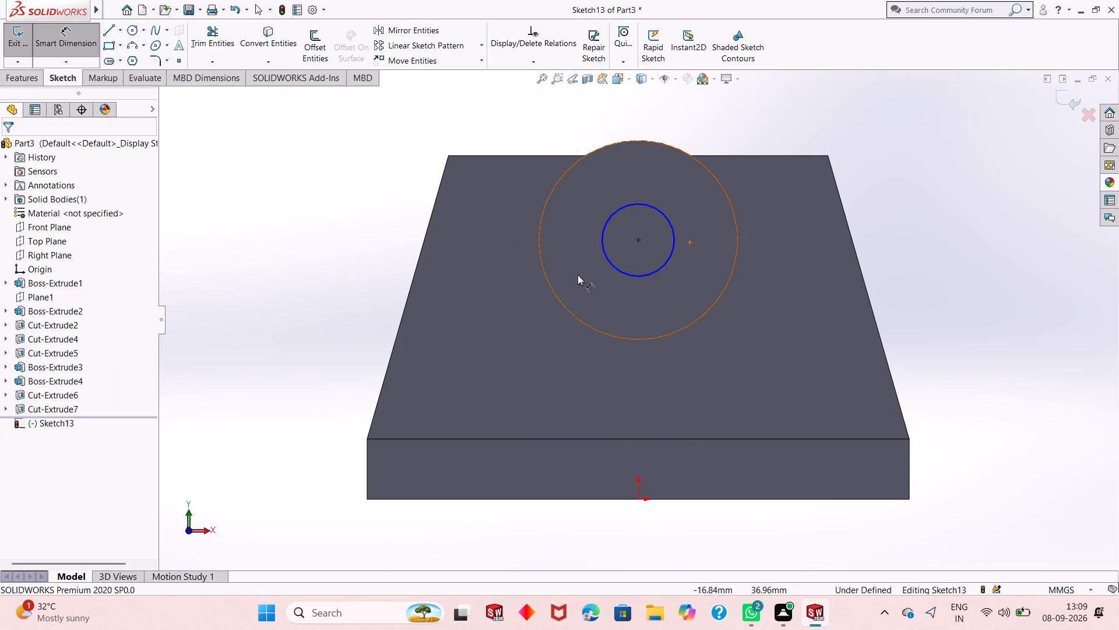
left_click(629, 274)
left_click(323, 321)
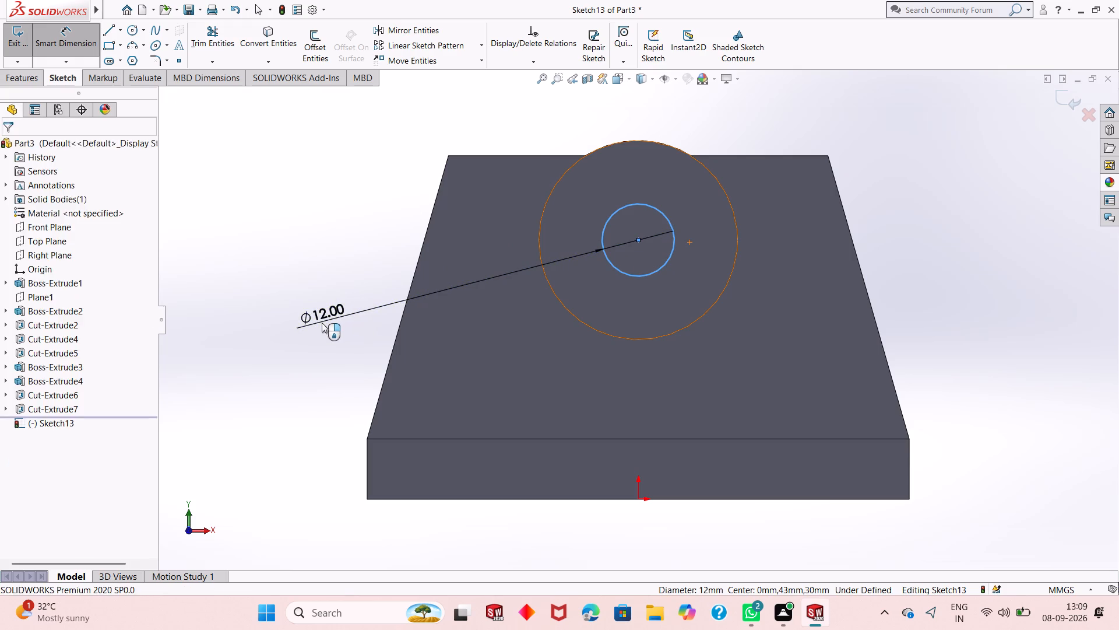
left_click(277, 306)
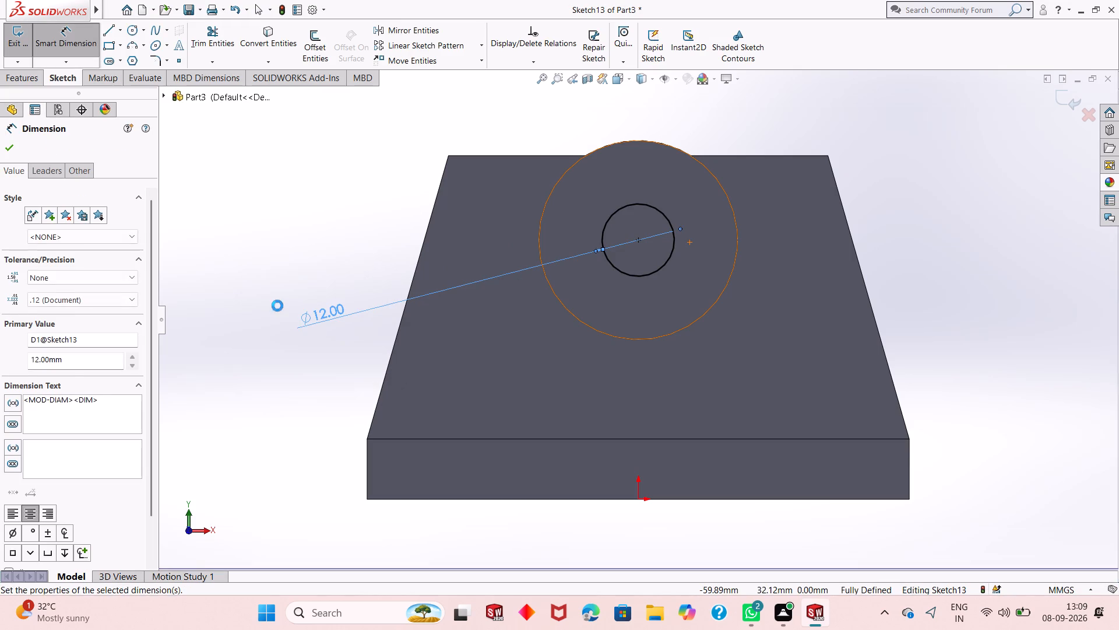
key("Escape")
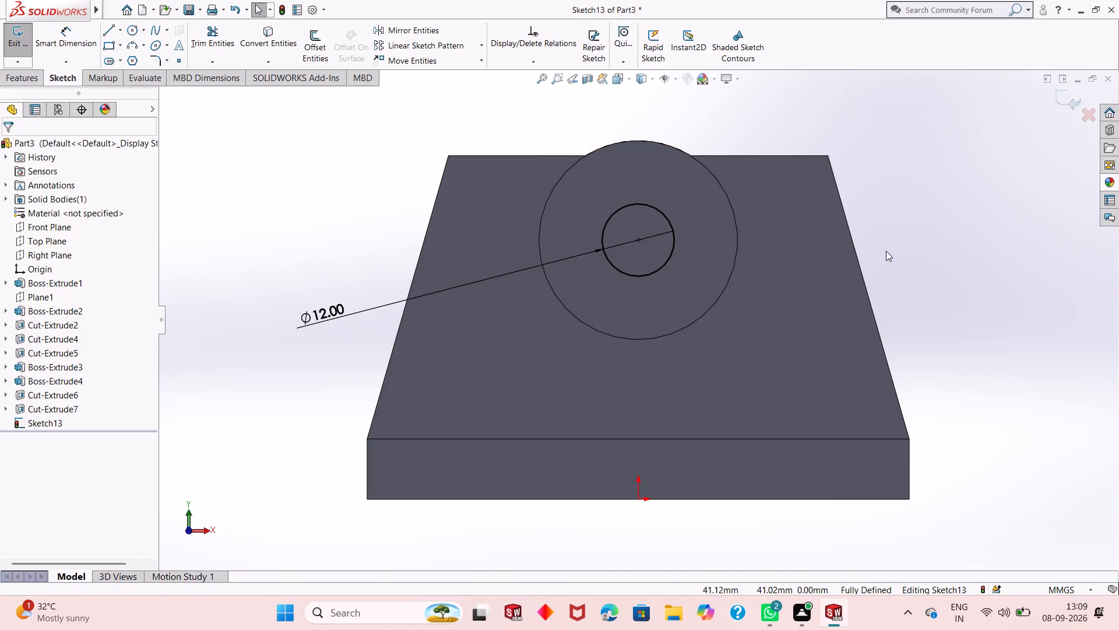
Cut the circle Through All with an Extruded Cut, passing through both bosses and walls.
middle_click_drag(886, 251, 815, 296)
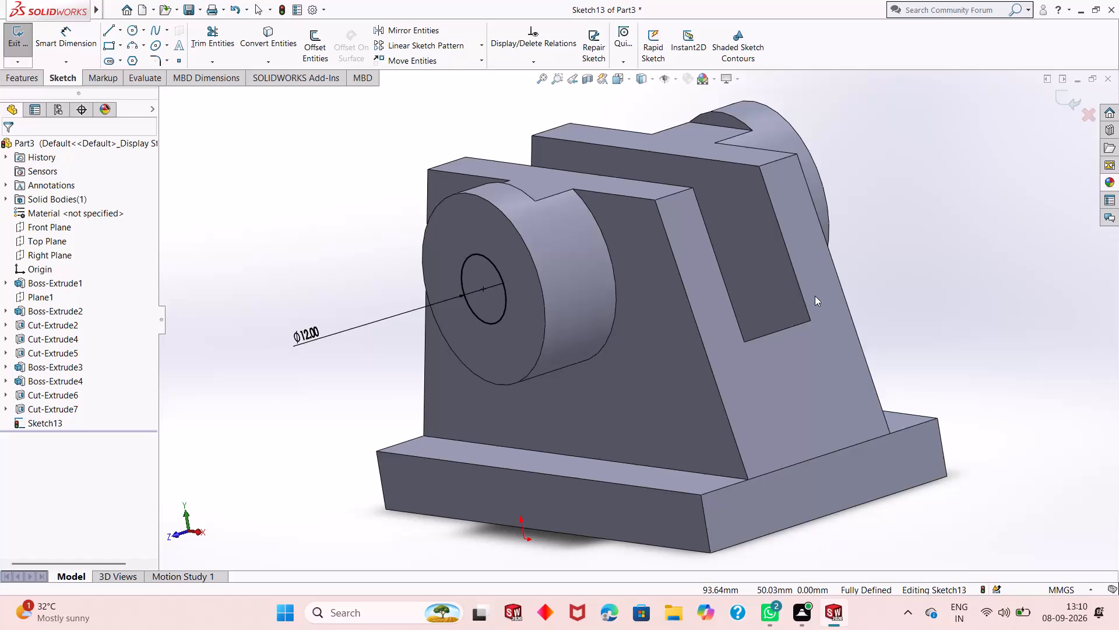
left_click(15, 78)
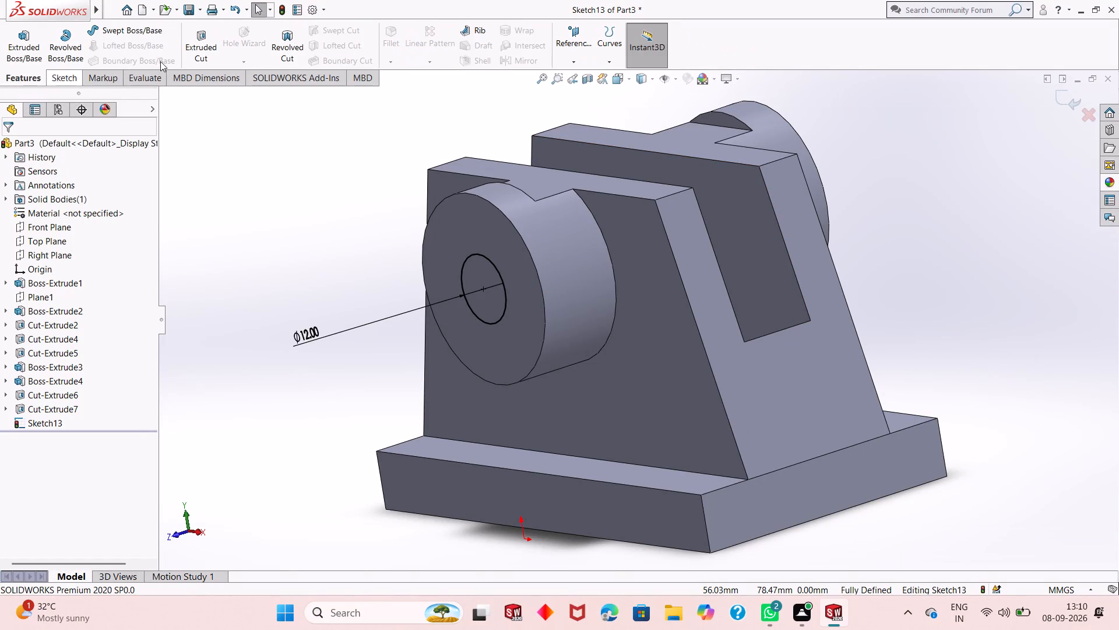
left_click(210, 47)
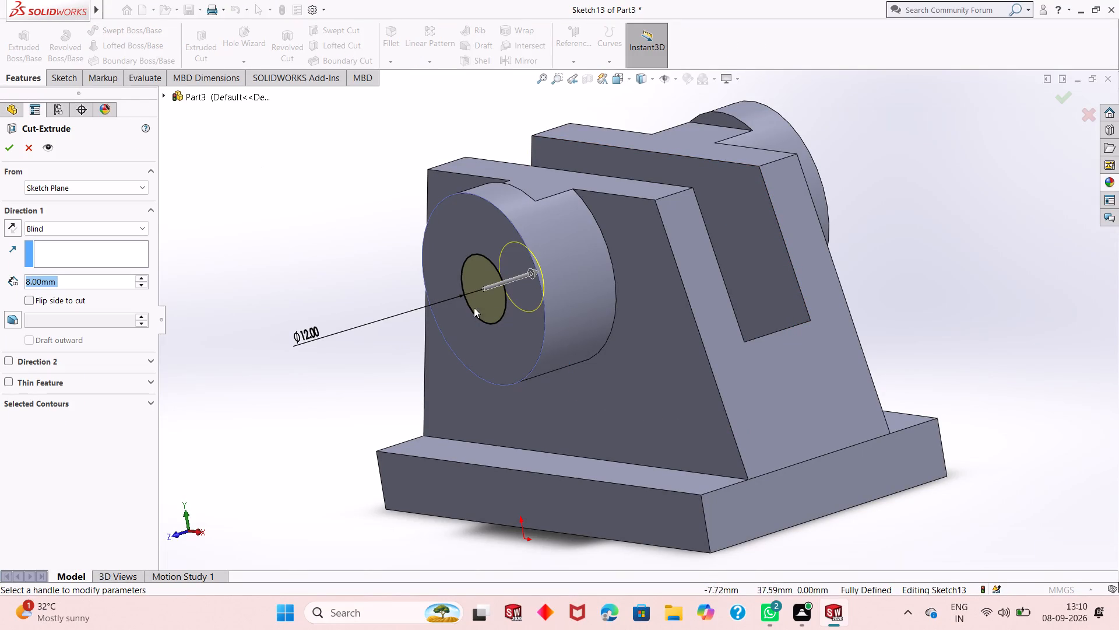
left_click(96, 226)
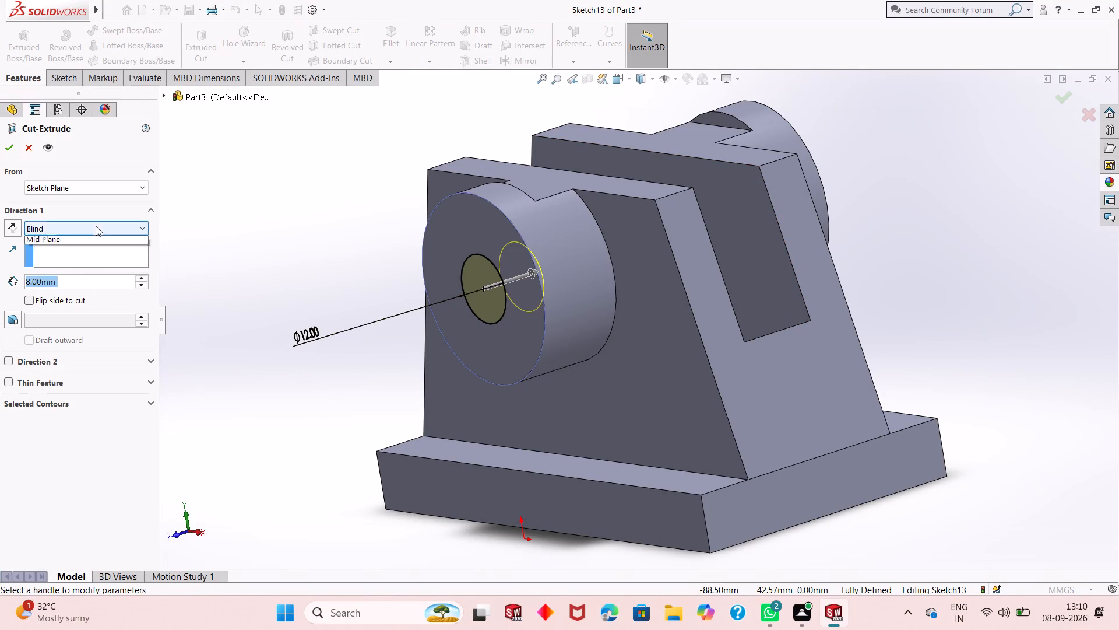
left_click(97, 249)
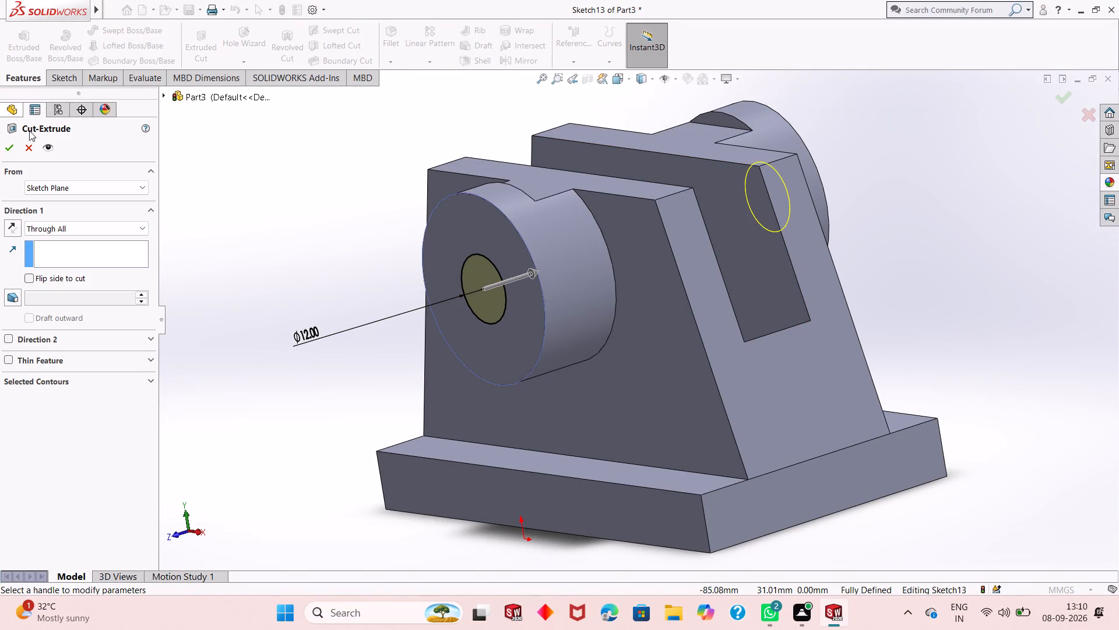
left_click(7, 150)
key("Escape")
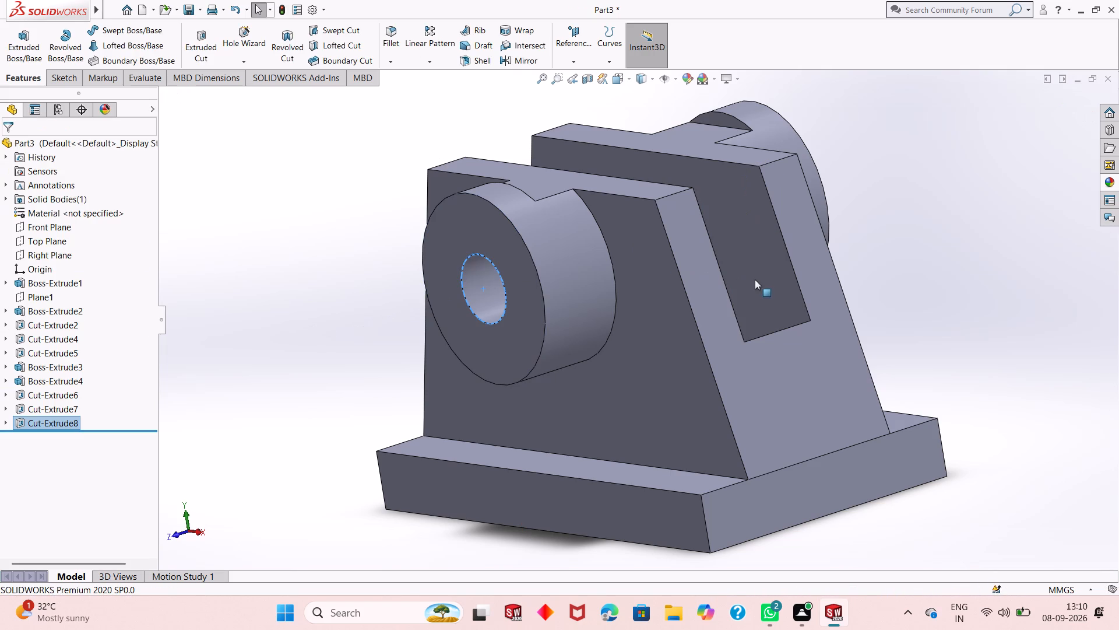
key("Escape")
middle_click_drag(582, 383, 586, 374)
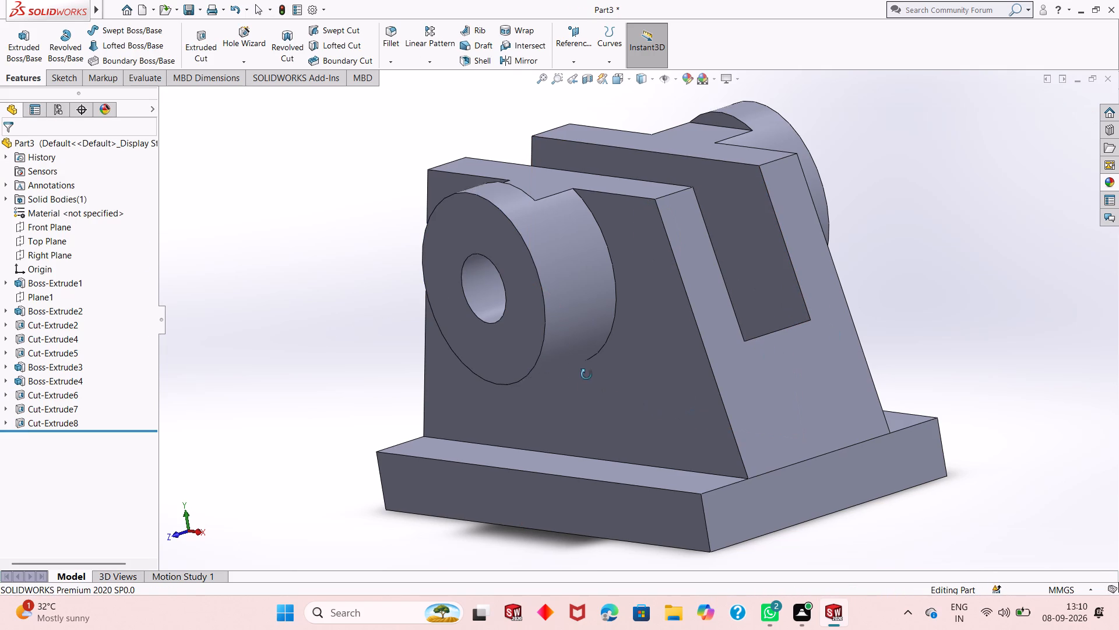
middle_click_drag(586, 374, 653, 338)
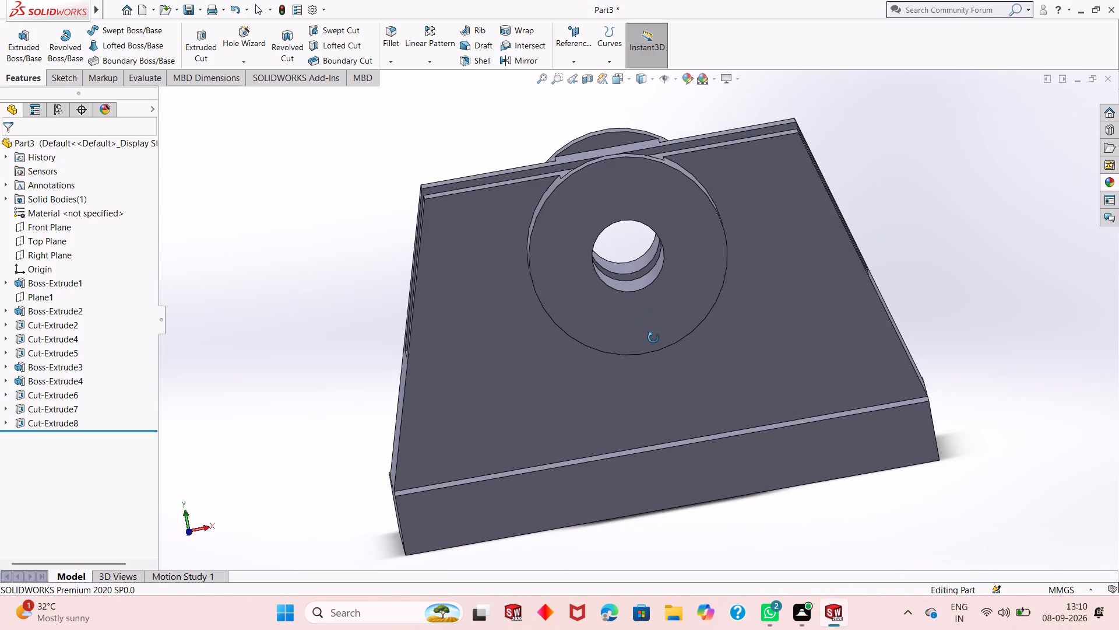
Examine the completed bracket from several angles, checking the side bosses, through hole, slot and base.
middle_click_drag(653, 338, 514, 405)
middle_click_drag(514, 405, 575, 361)
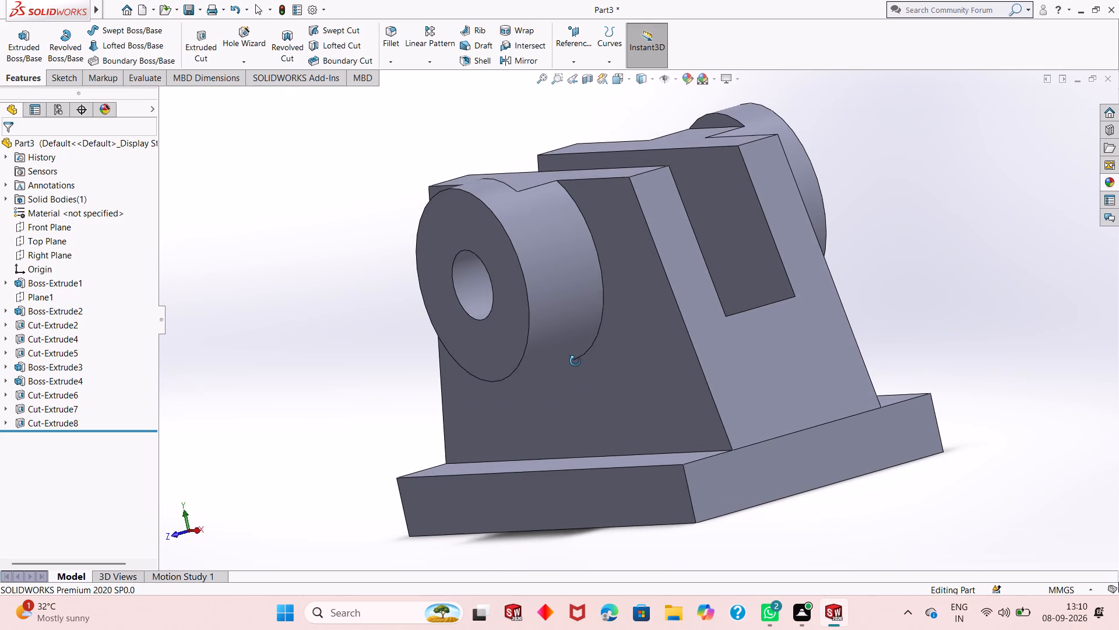
middle_click_drag(575, 361, 586, 353)
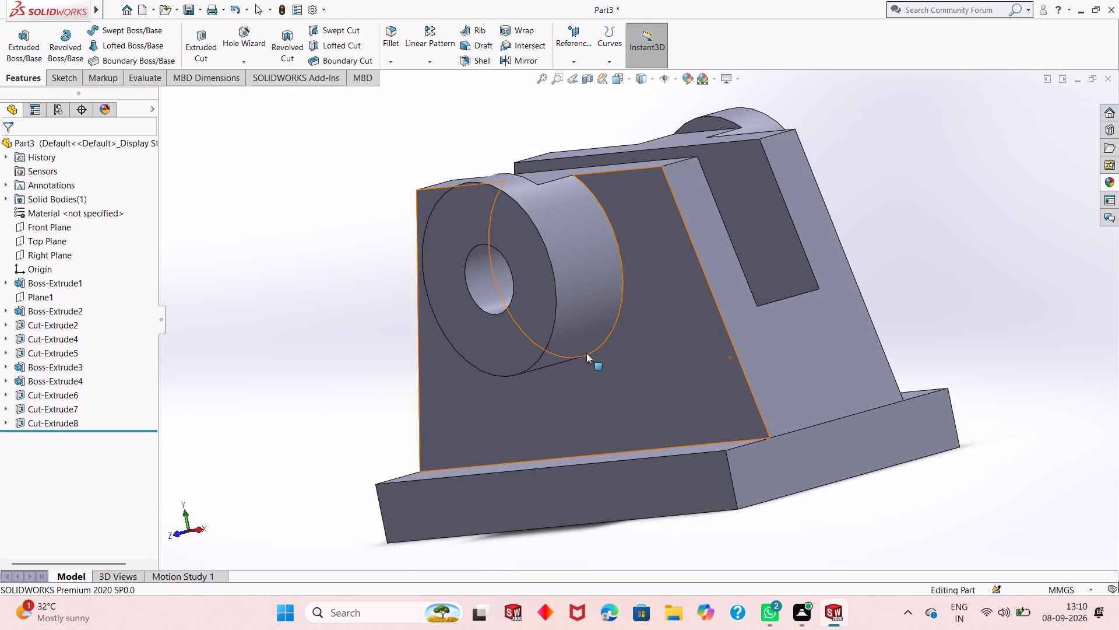
scroll(586, 353, "up", 1)
middle_click_drag(765, 212, 765, 244)
key("Escape")
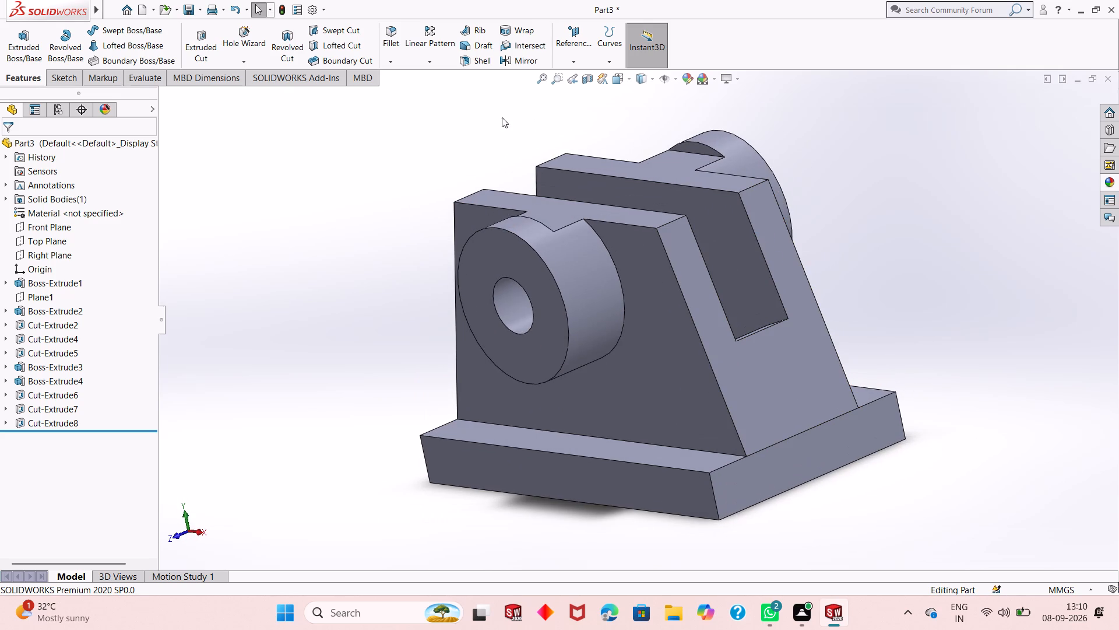
scroll(685, 228, "down", 1)
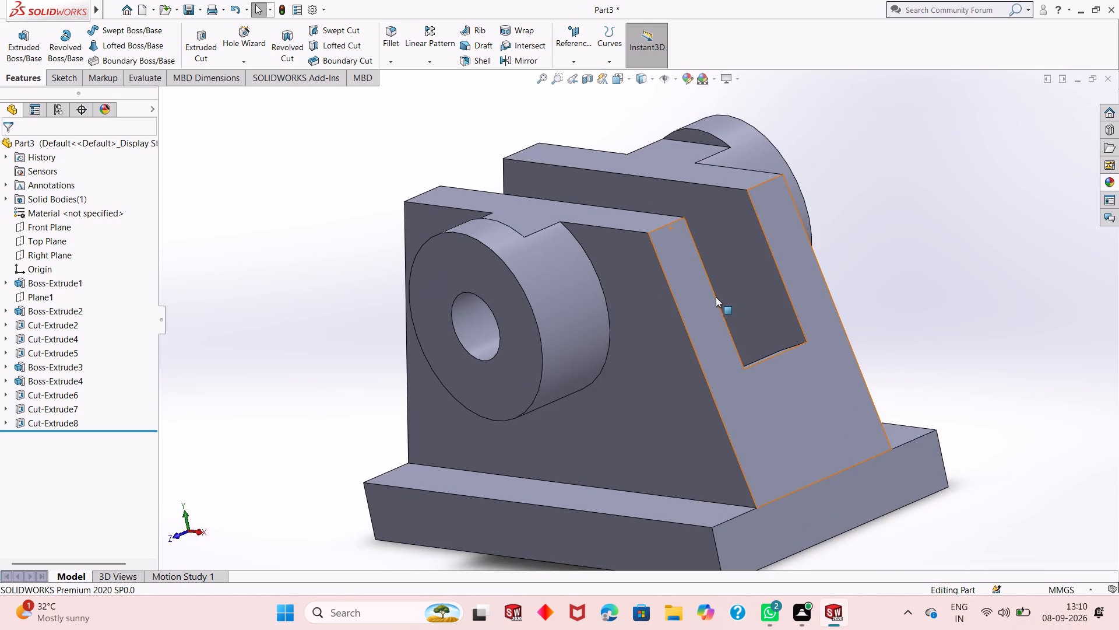
scroll(716, 297, "up", 2)
key("Escape")
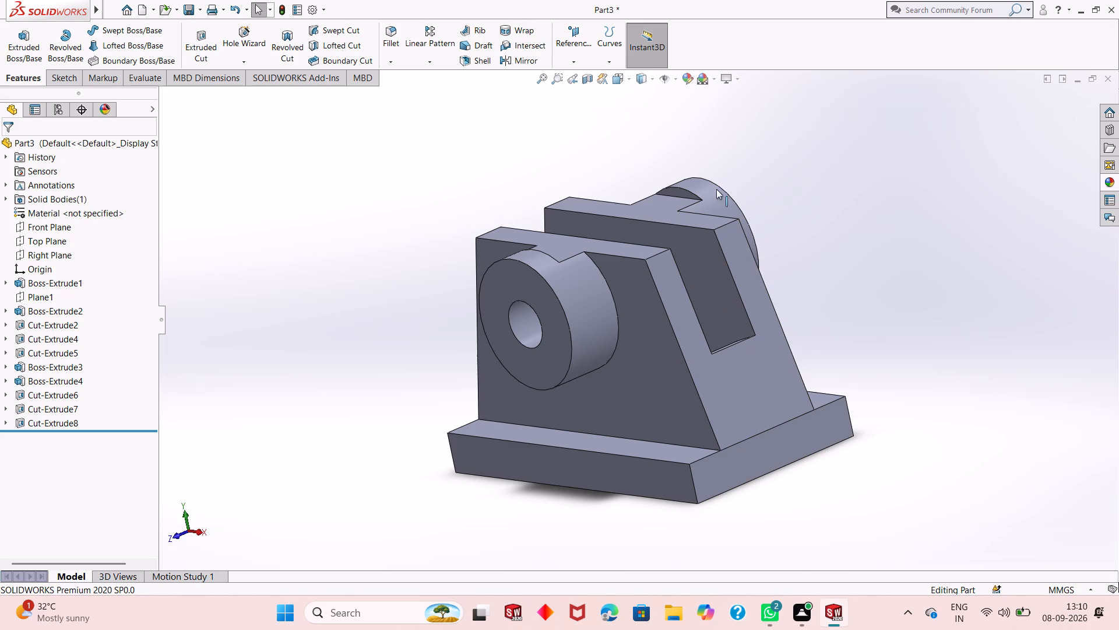
Save the part in the Downloads folder as a SOLIDWORKS Part named "Bearing support bracket".
key("ctrl+s")
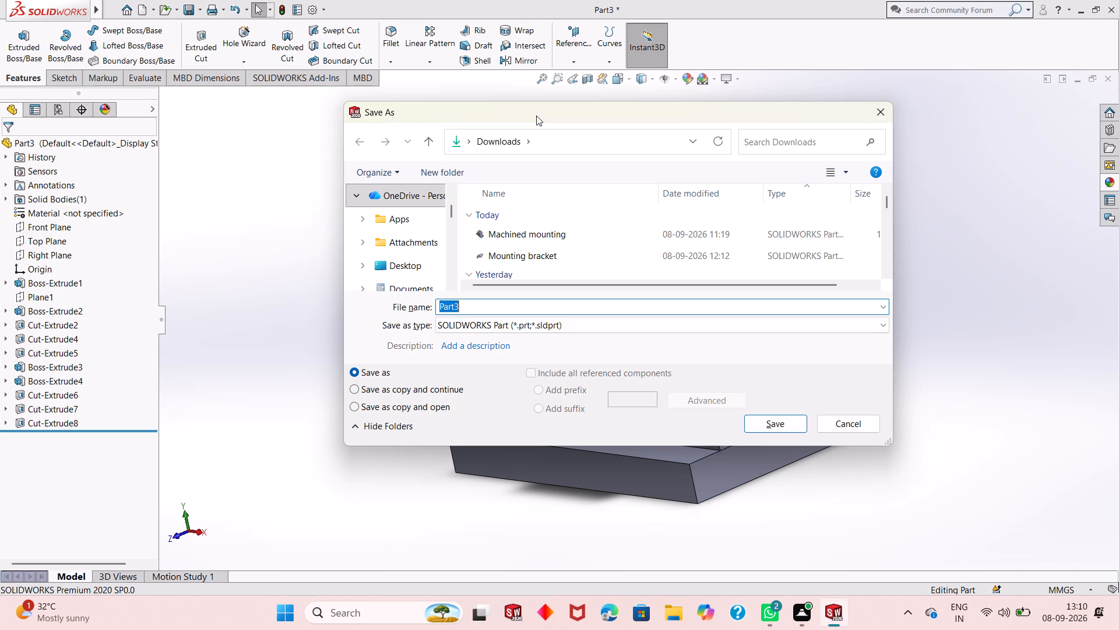
type("Bearimg")
key("space")
type("support bracket")
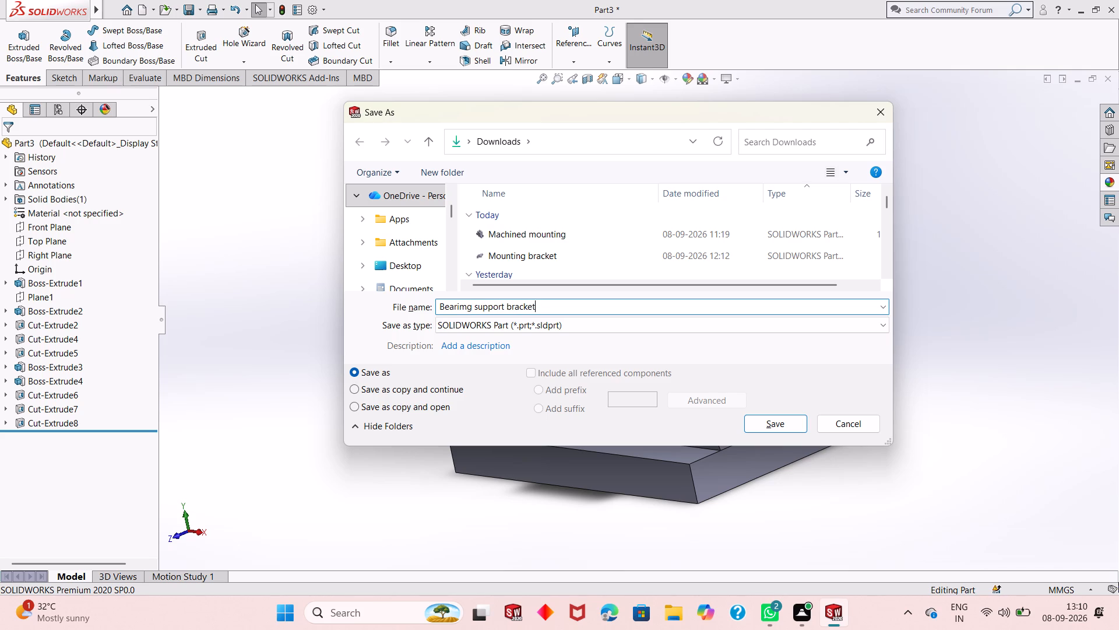
left_click(467, 306)
key("BackSpace")
key("n")
left_click(535, 307)
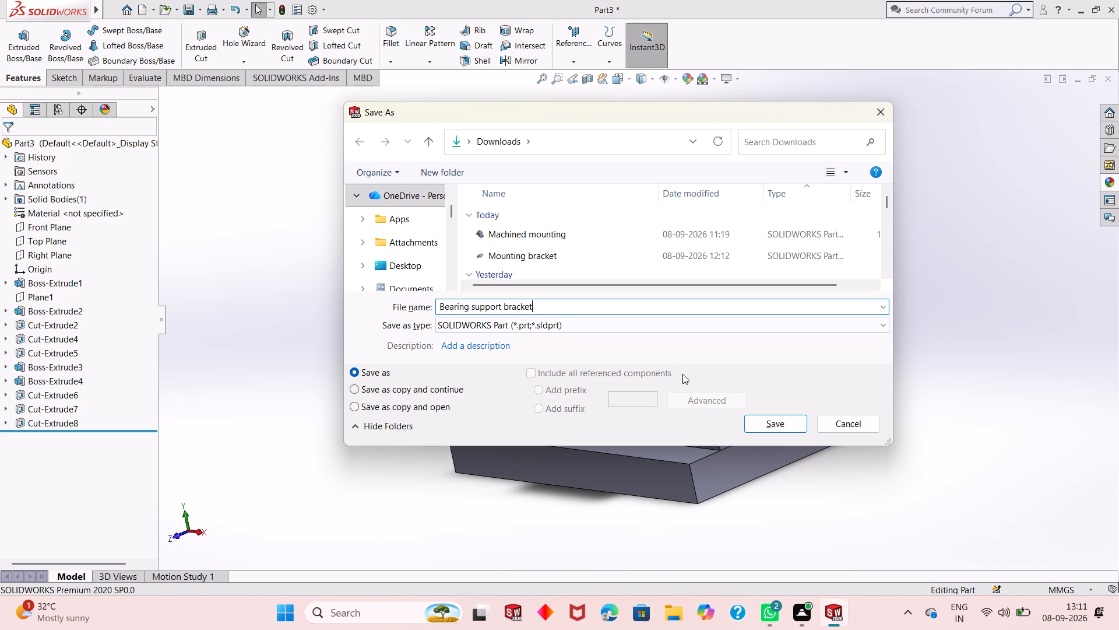
left_click(769, 422)
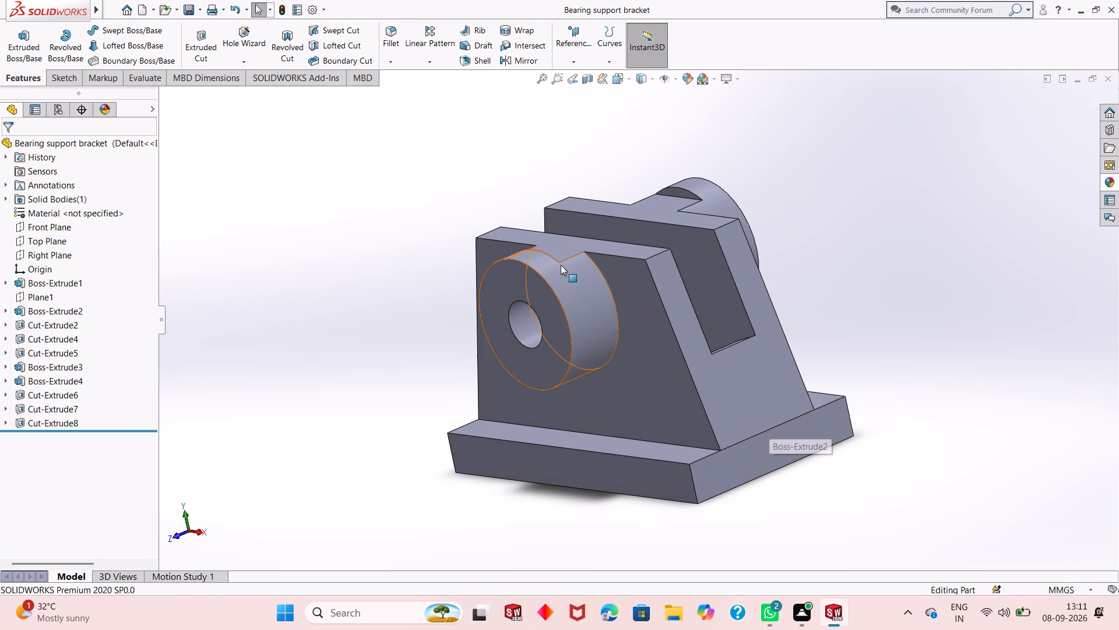
Save a PDF copy of the part as "Bearing support bracket" in the Downloads folder.
left_click(202, 12)
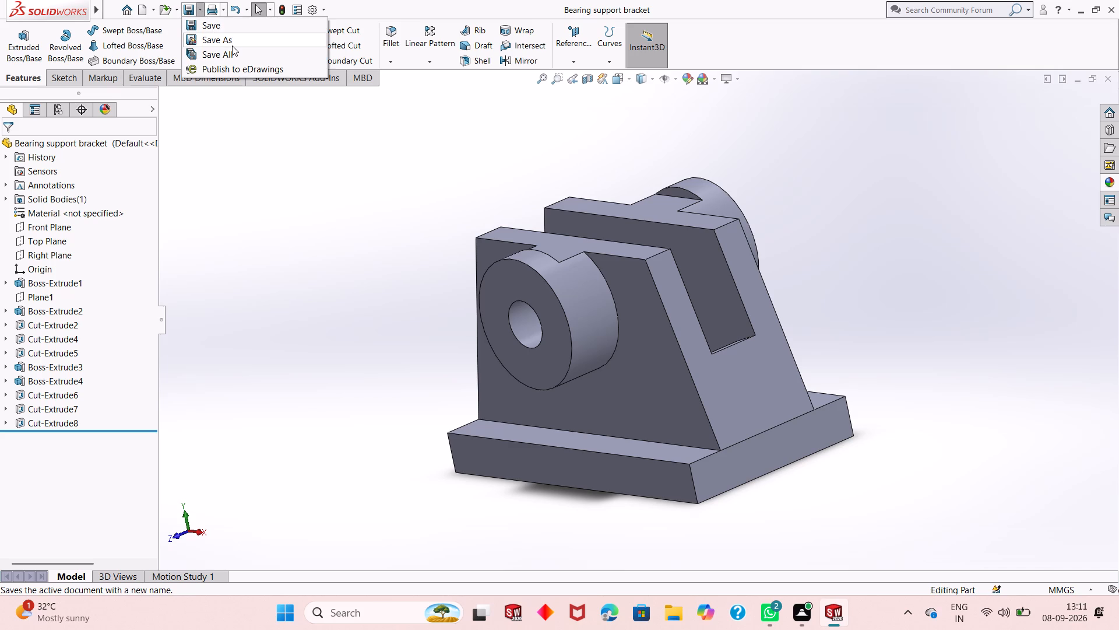
left_click(232, 45)
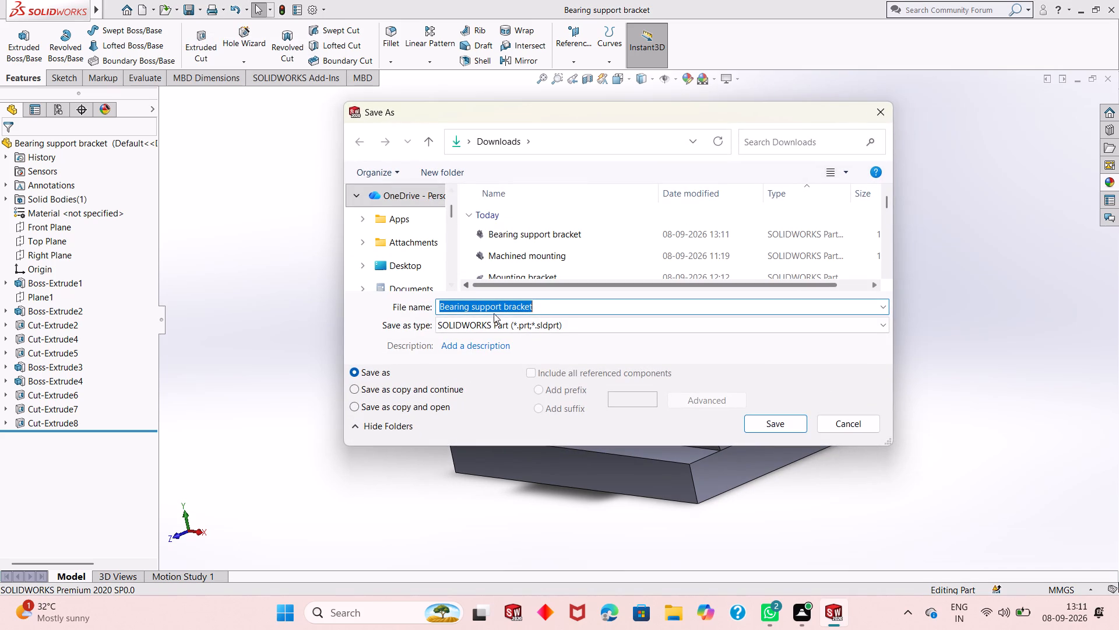
left_click(511, 325)
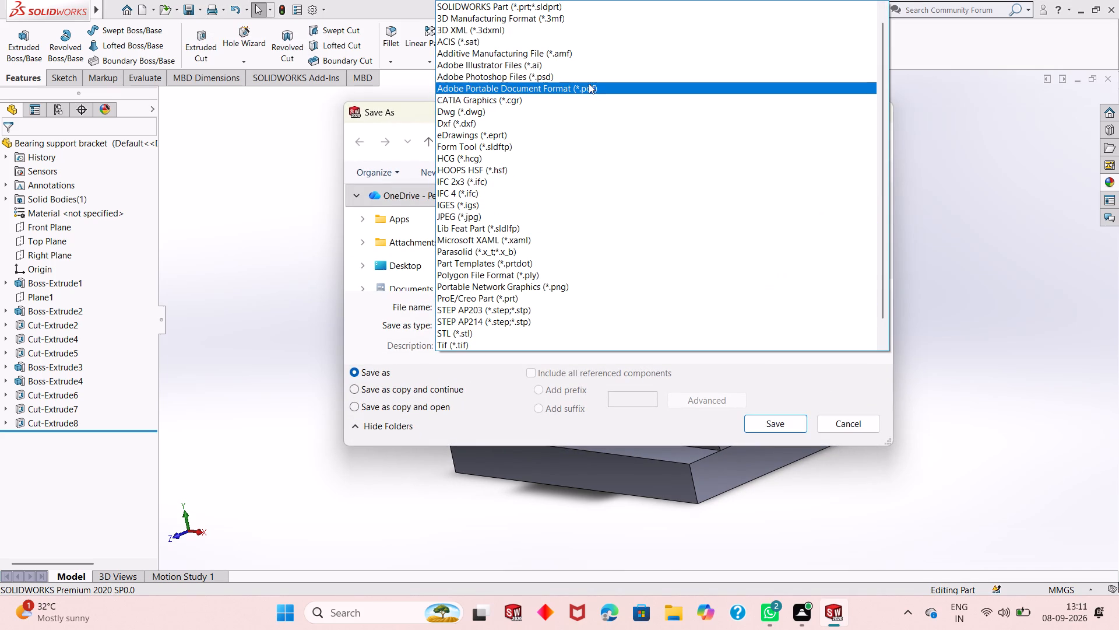
left_click(587, 88)
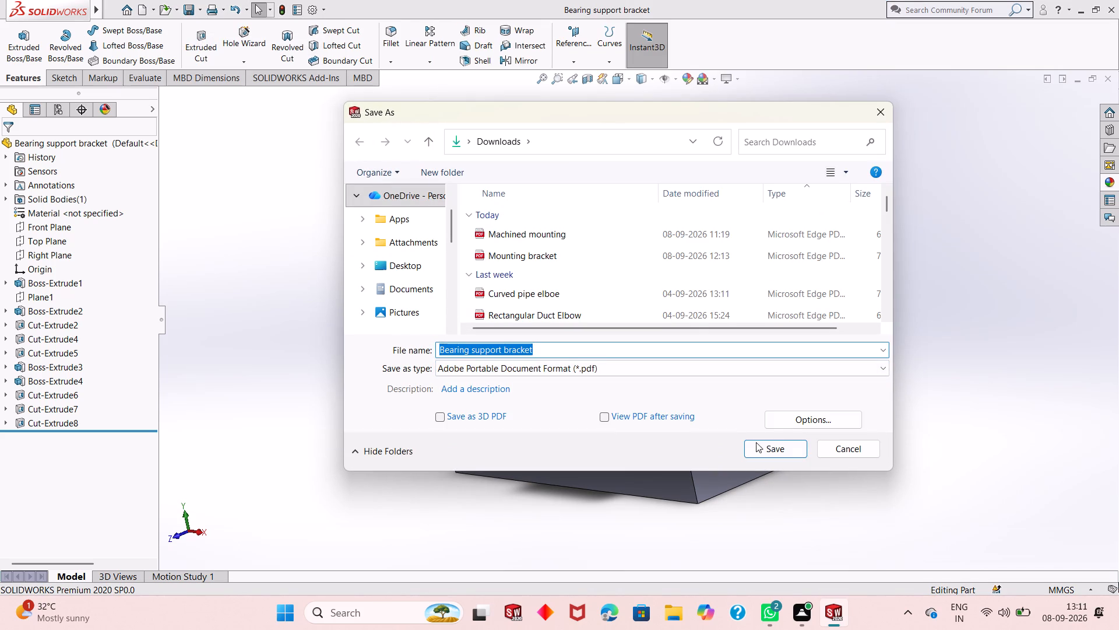
left_click(758, 444)
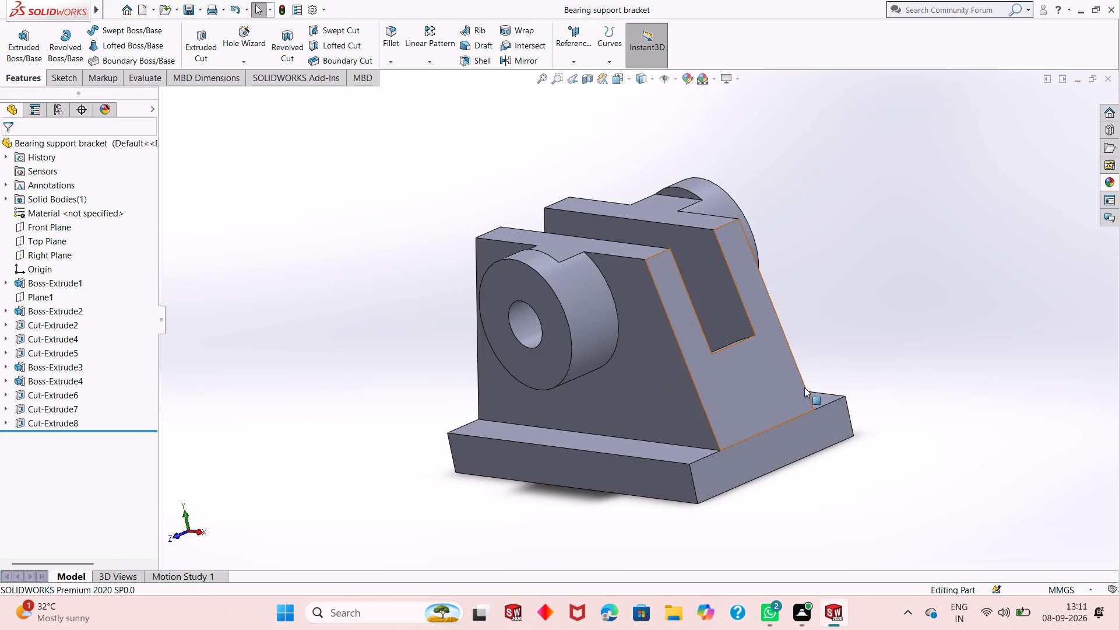